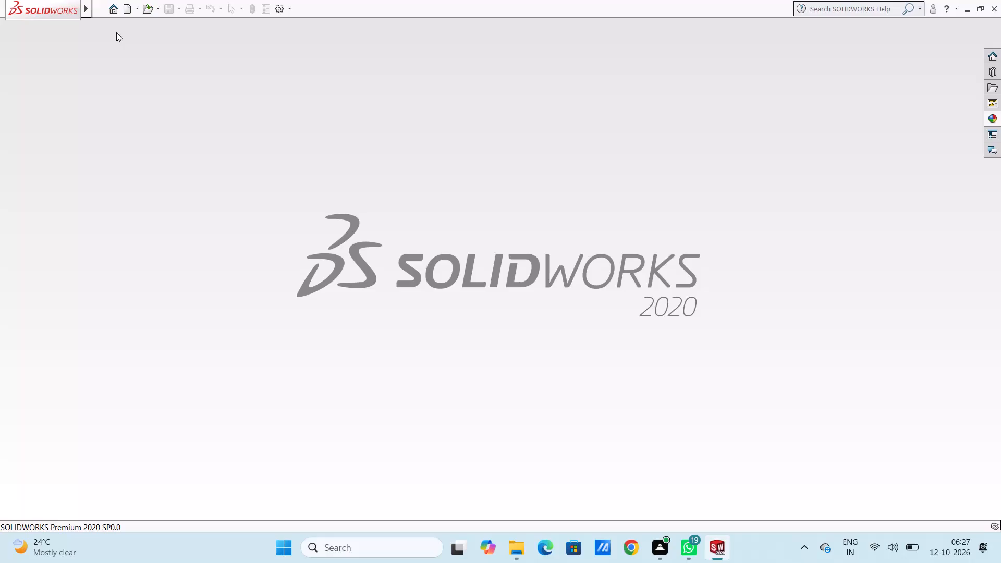
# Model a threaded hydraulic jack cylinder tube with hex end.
# Create a new part document.
pyautogui.click(124, 8)
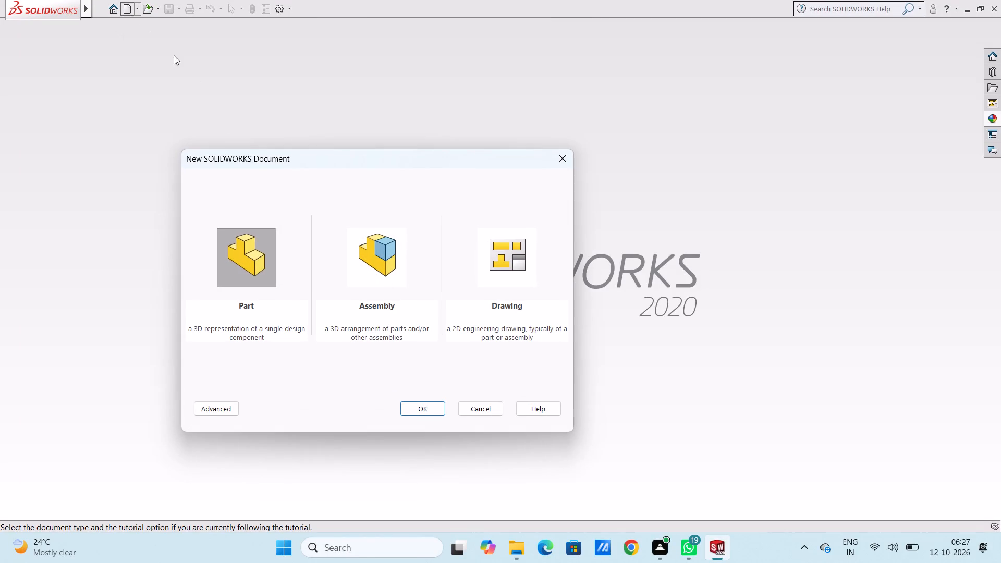
pyautogui.click(418, 407)
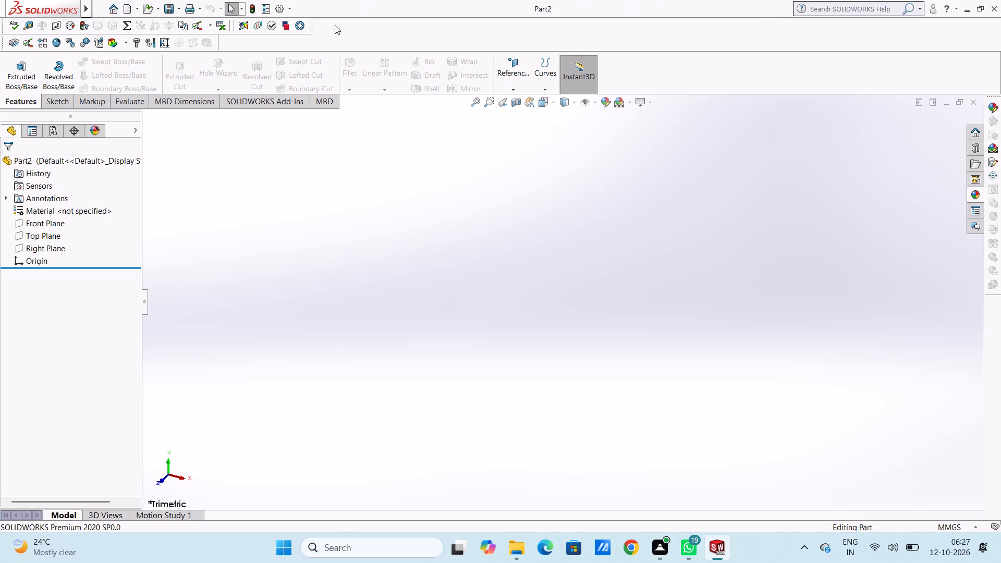
# Start a sketch on the Front Plane and draw a circle of radius 10 mm centred on the origin.
pyautogui.click(54, 222)
pyautogui.click(61, 199)
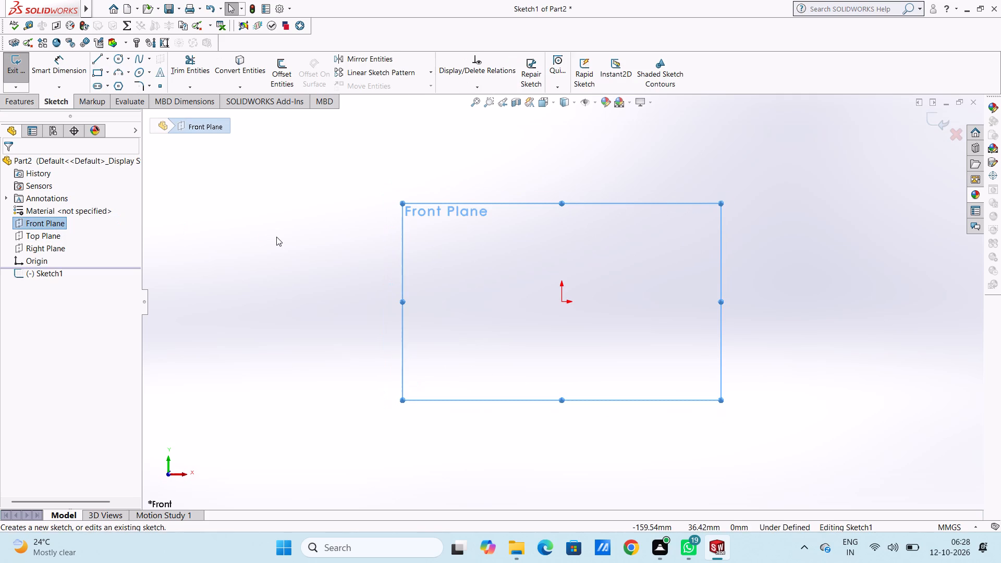
pyautogui.click(276, 237)
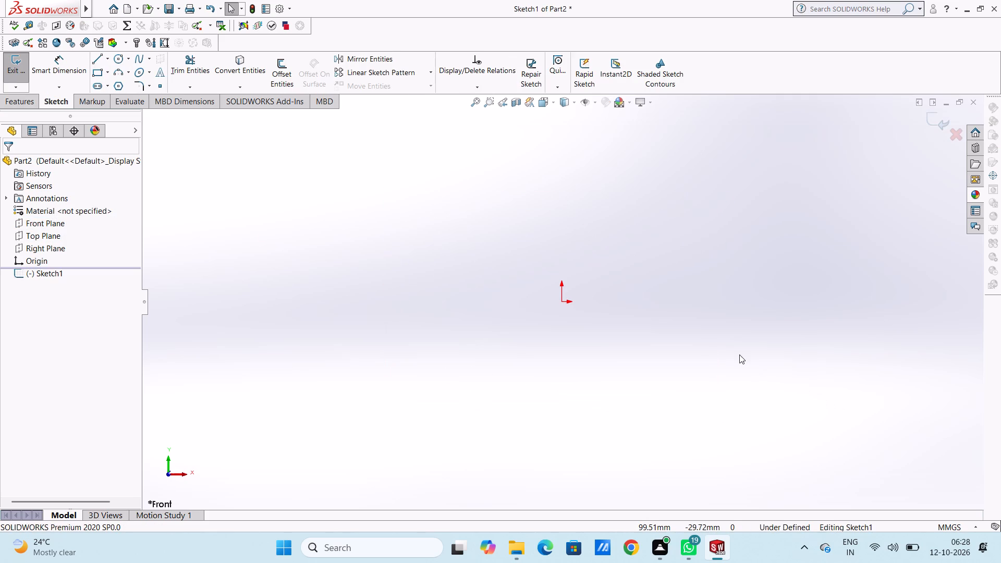
pyautogui.click(121, 62)
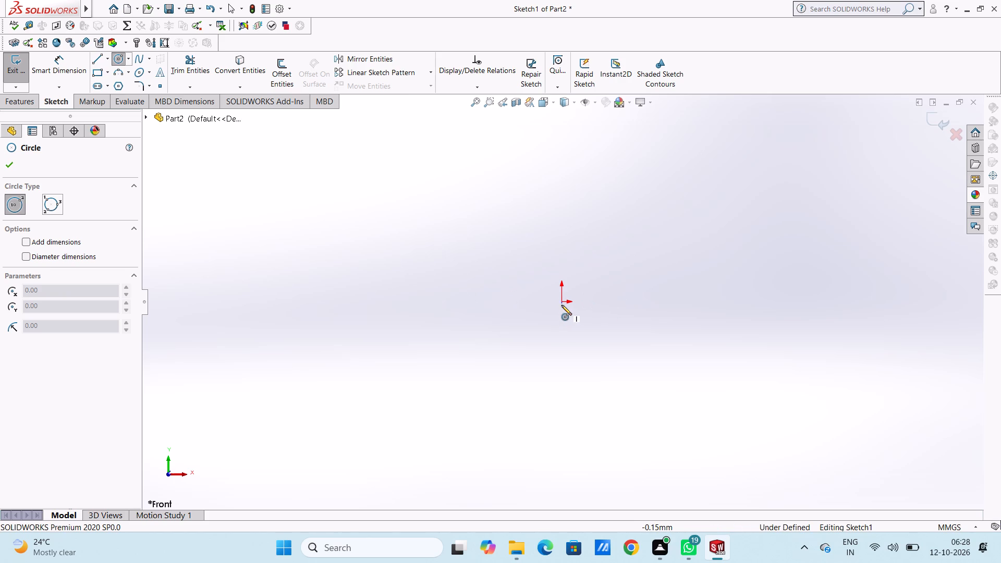
pyautogui.click(562, 303)
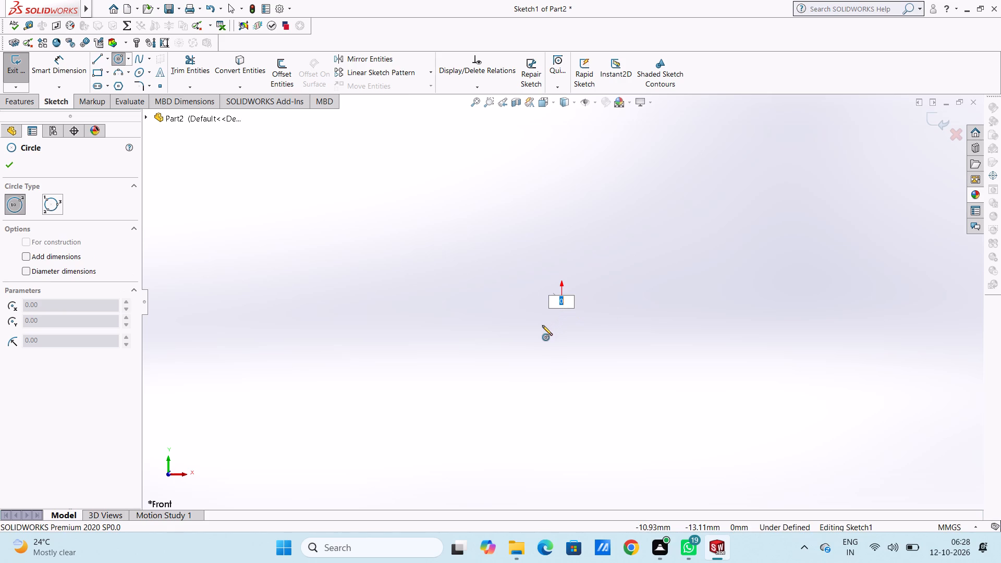
pyautogui.write('10')
pyautogui.press('Return')
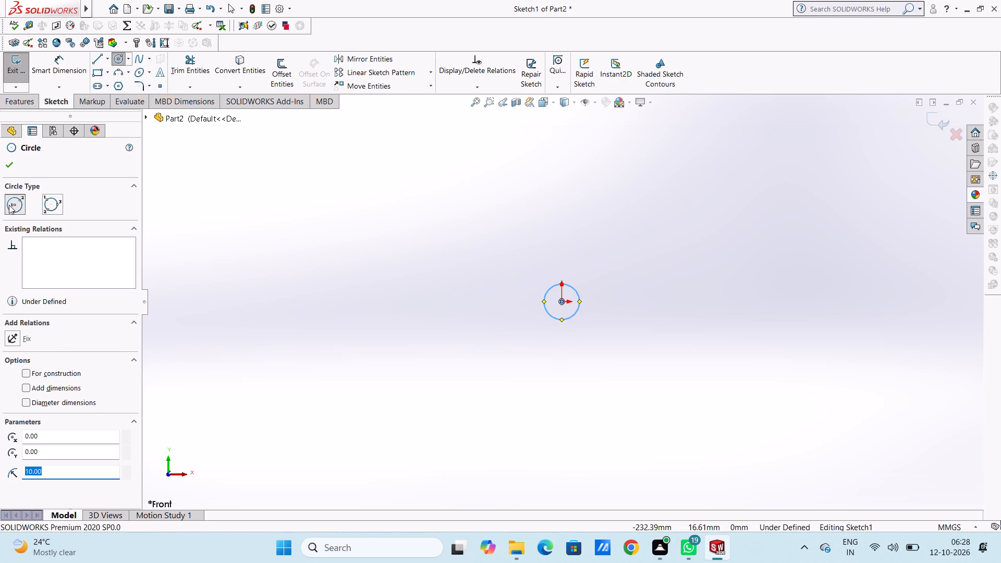
pyautogui.click(10, 164)
# Add a diameter dimension to the circle and set it to 28 mm.
pyautogui.click(53, 70)
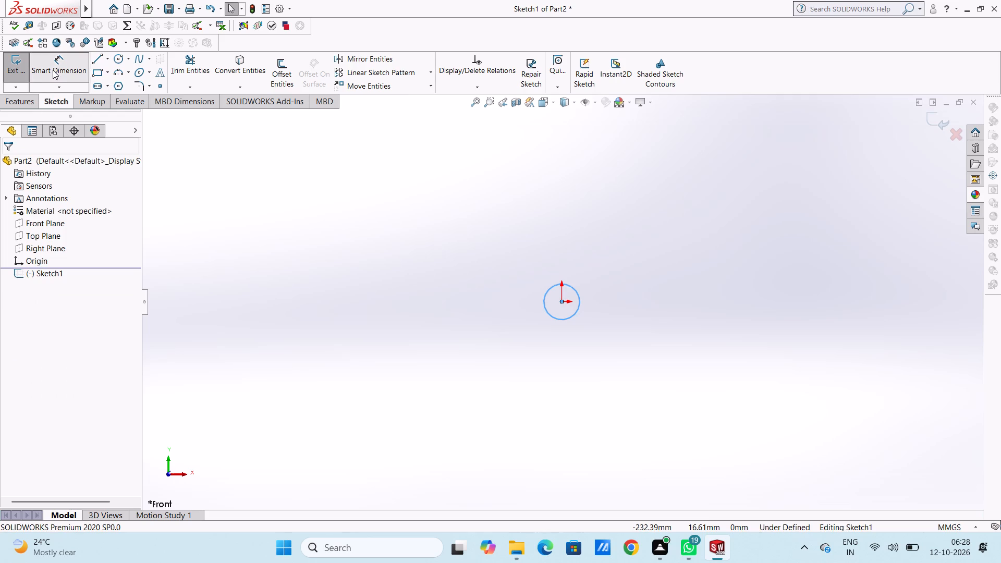
pyautogui.click(565, 317)
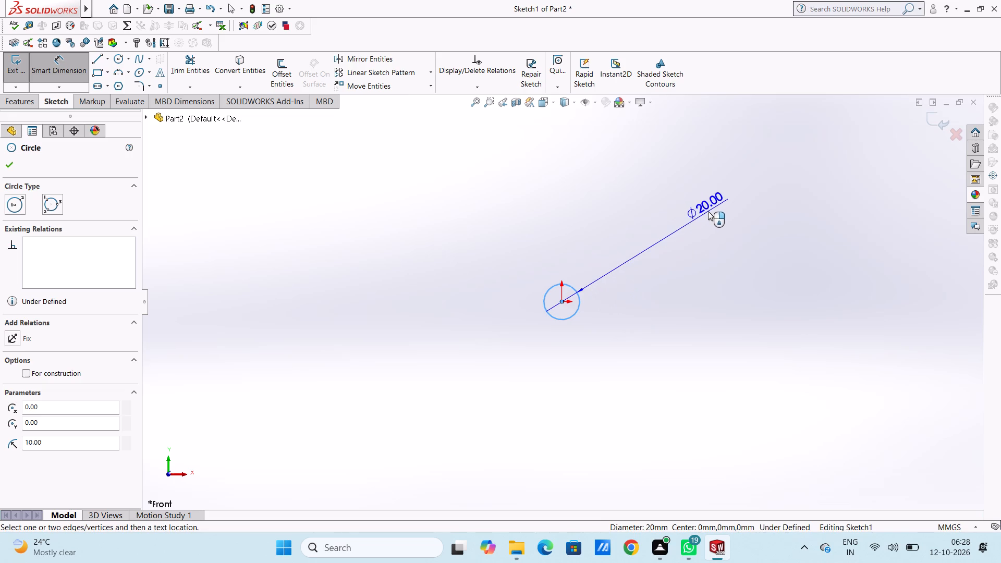
pyautogui.click(713, 206)
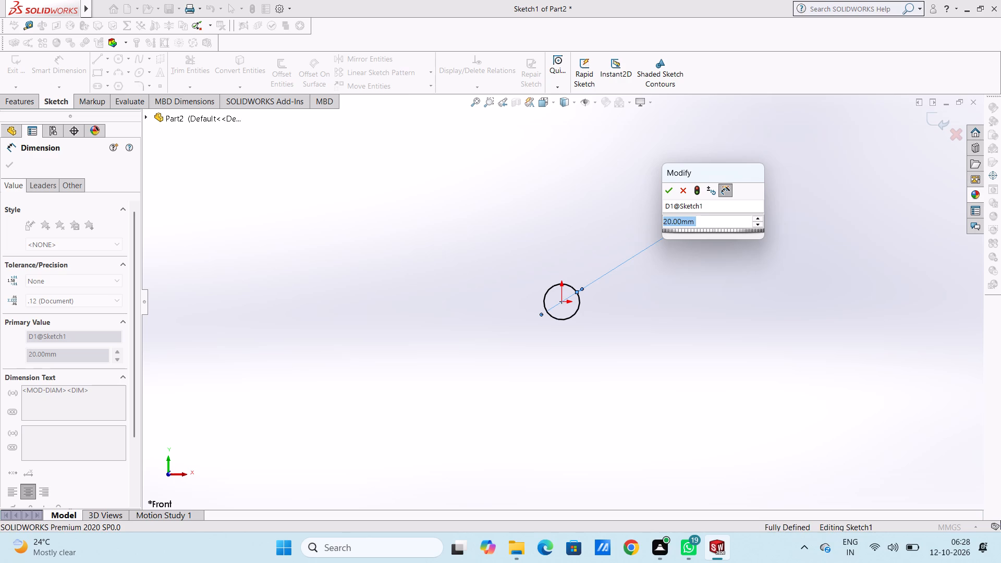
pyautogui.write('28')
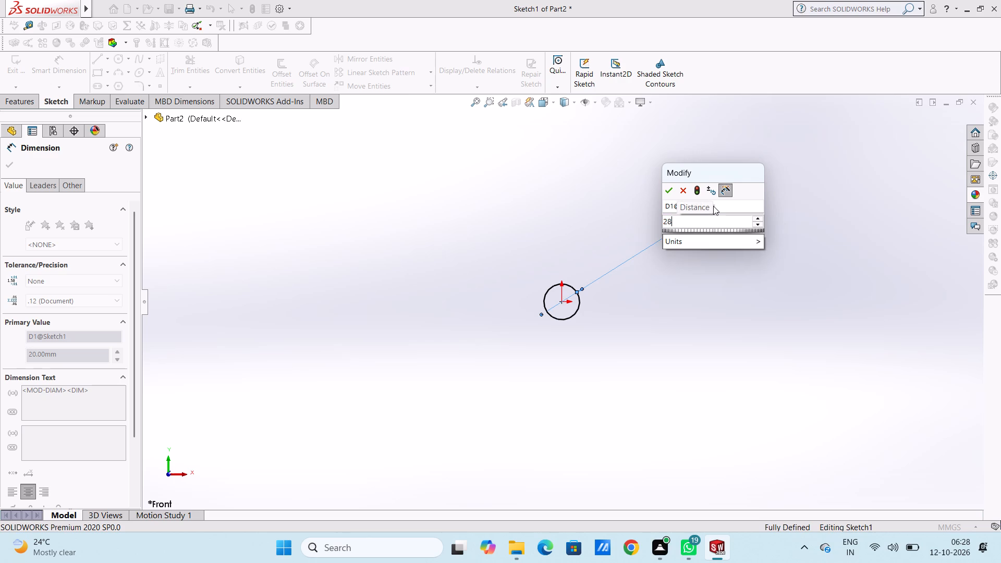
pyautogui.press('Return')
pyautogui.click(498, 219)
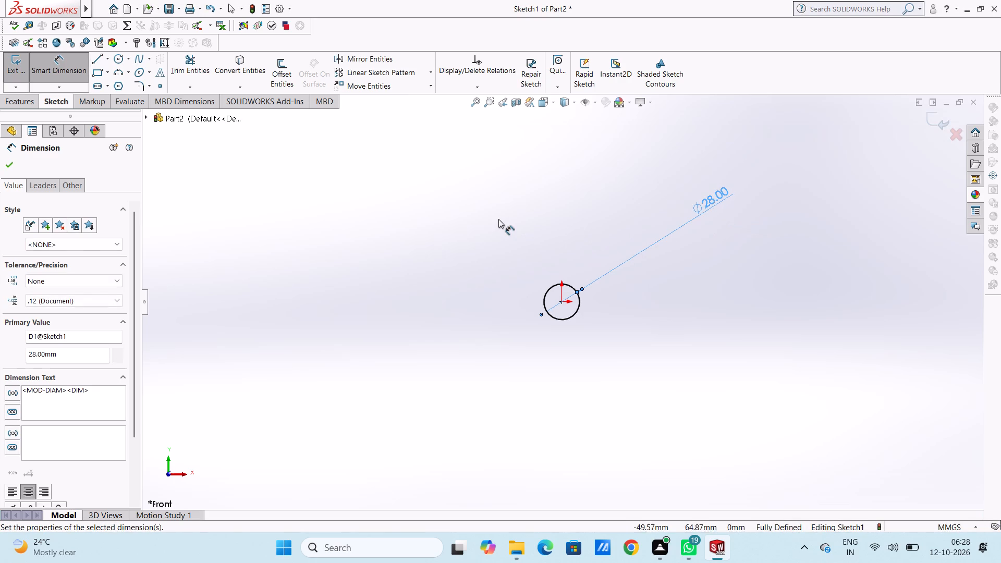
# Draw a second, concentric circle of radius 36 mm centred on the origin.
pyautogui.scroll(2, 563, 274)
pyautogui.scroll(-5, 580, 299)
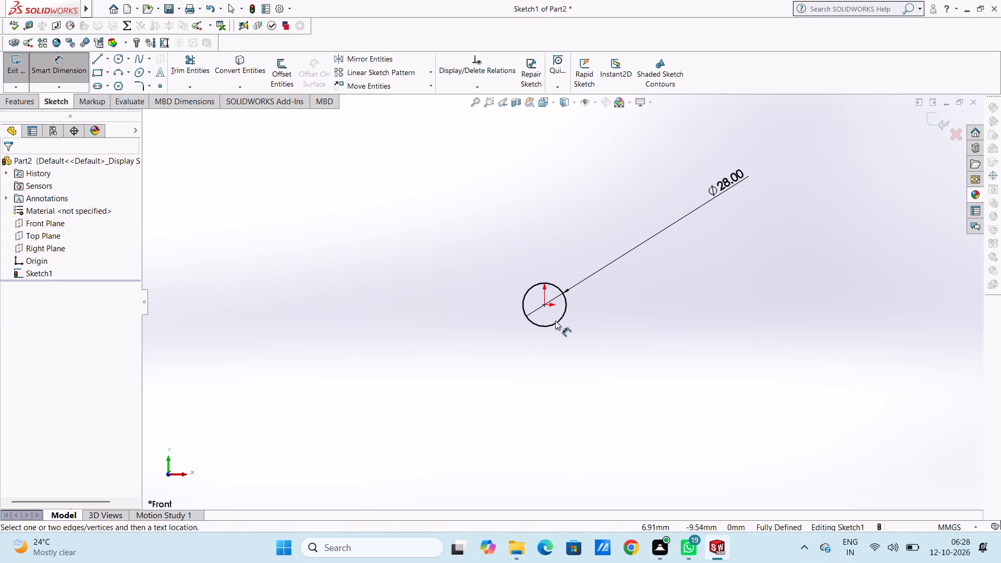
pyautogui.scroll(-3, 555, 321)
pyautogui.scroll(2, 524, 231)
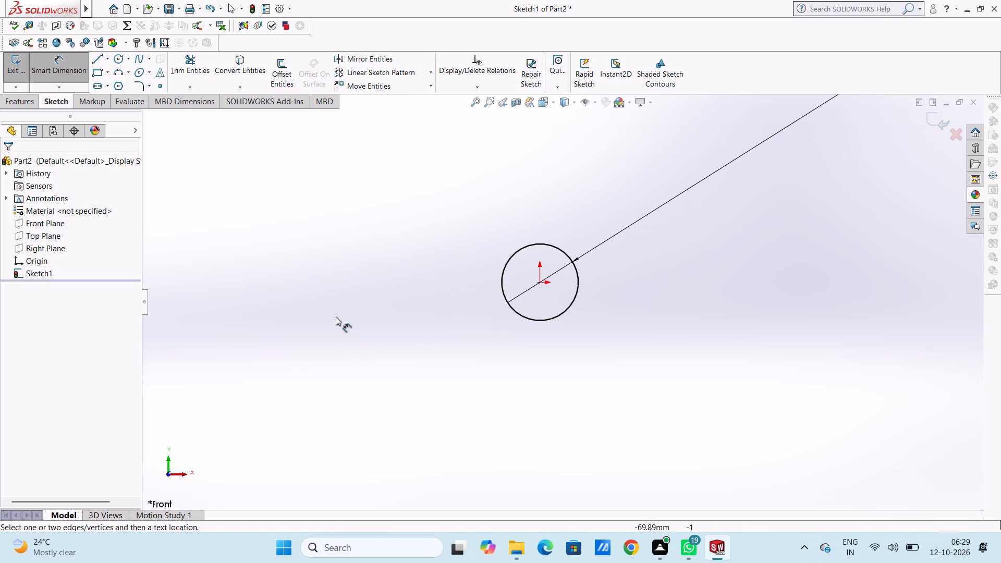
pyautogui.click(63, 76)
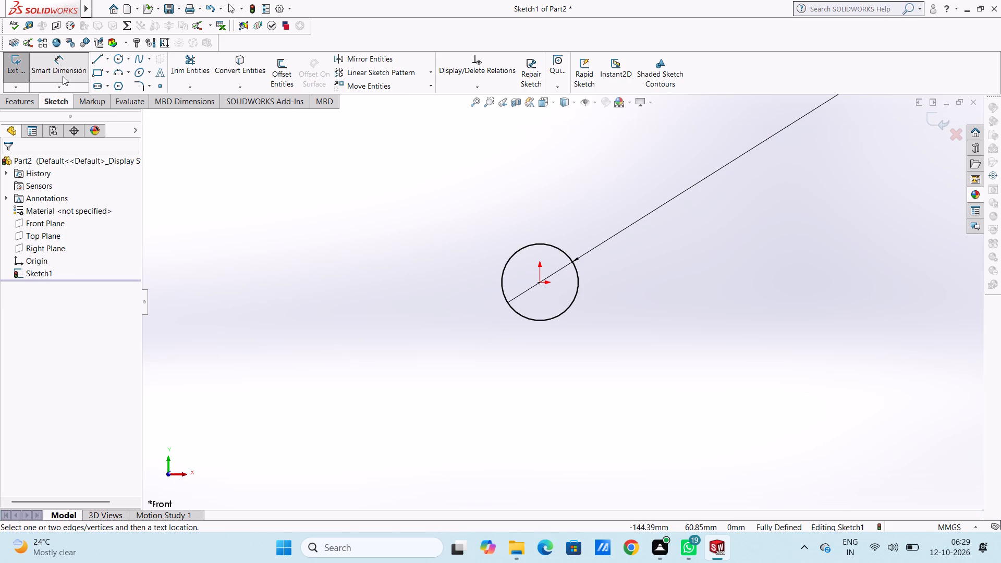
pyautogui.click(120, 59)
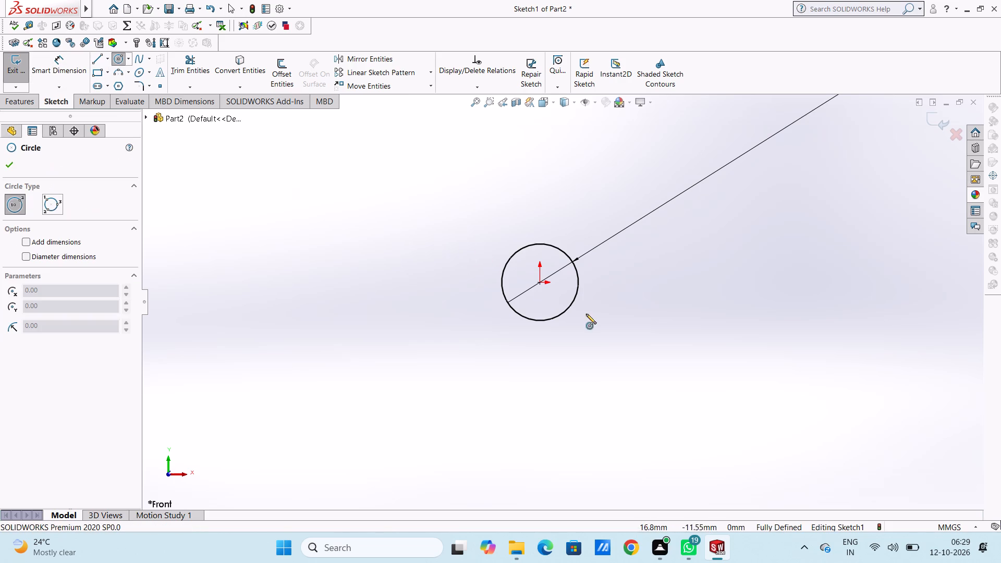
pyautogui.click(541, 283)
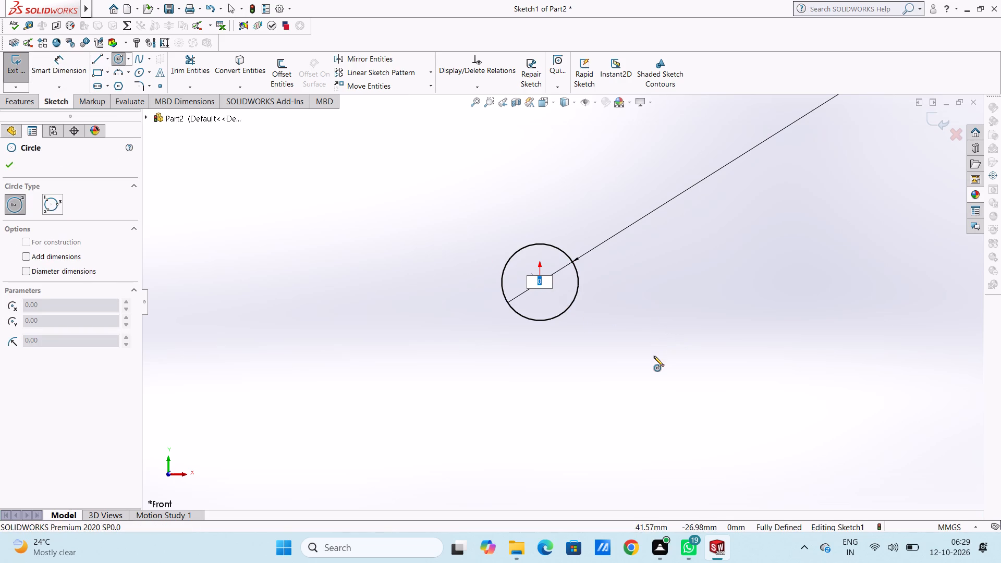
pyautogui.write('36')
pyautogui.press('Return')
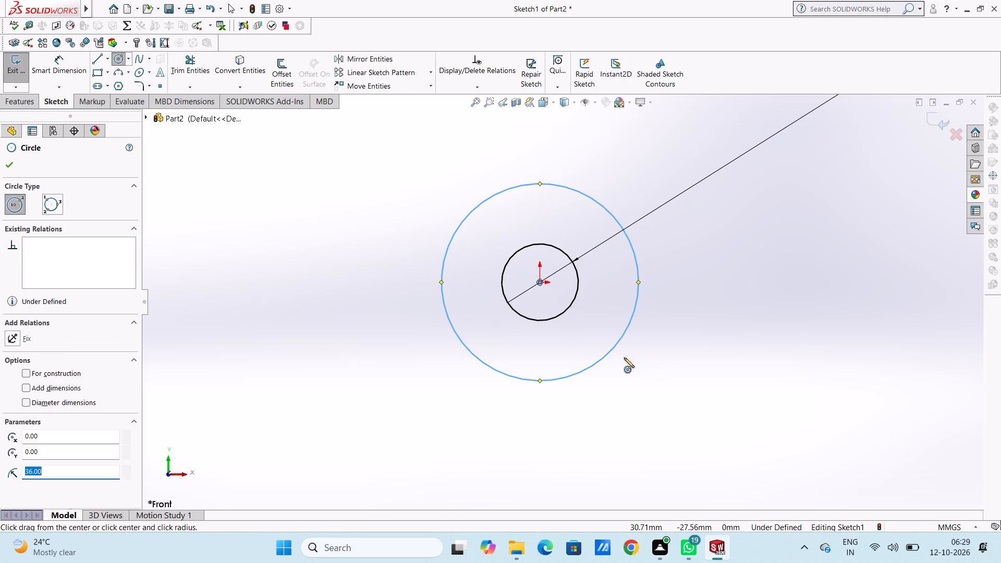
pyautogui.click(8, 168)
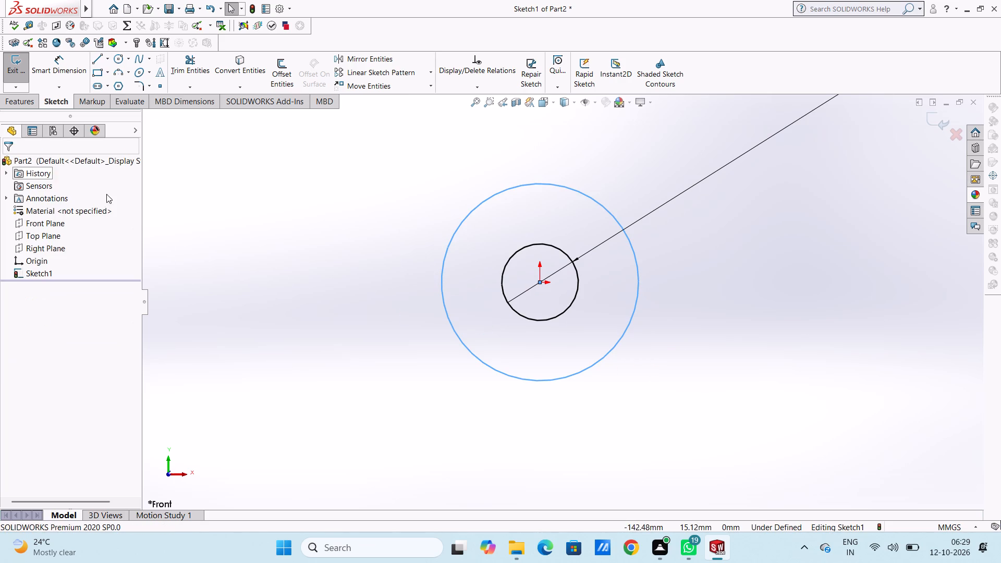
# Change the inner circle's diameter dimension to 14 mm.
pyautogui.scroll(3, 718, 328)
pyautogui.doubleClick(737, 163)
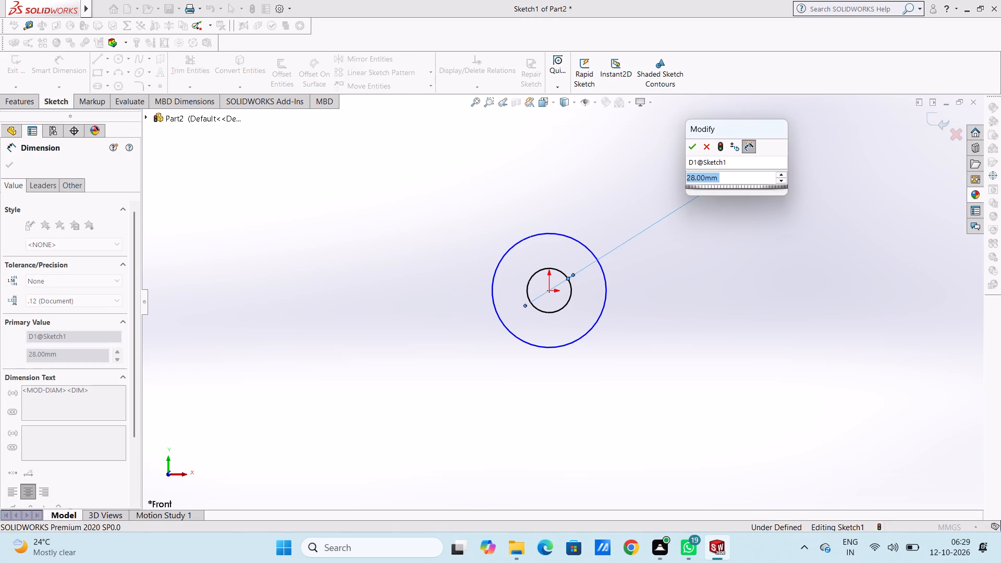
pyautogui.write('14')
pyautogui.press('Return')
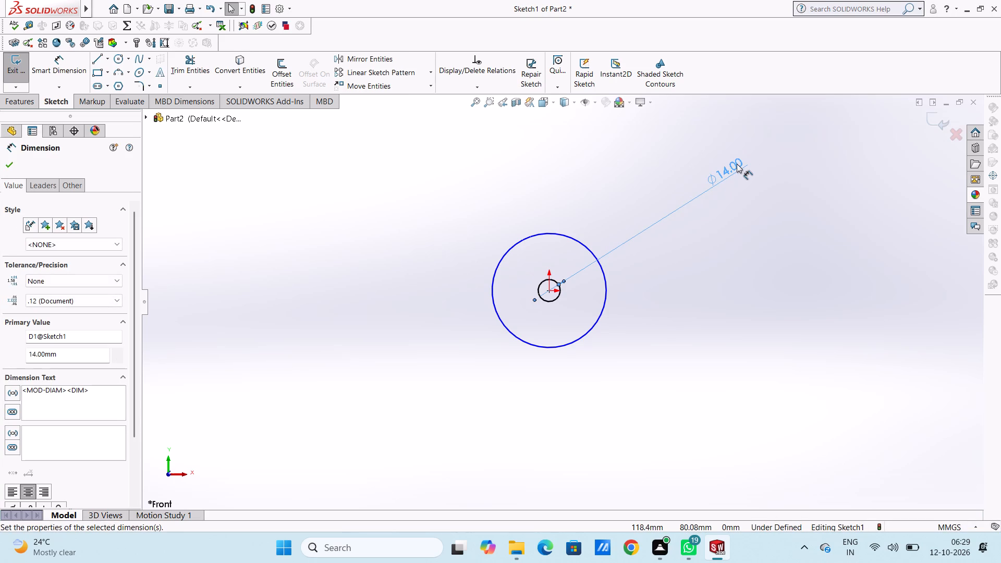
pyautogui.click(618, 179)
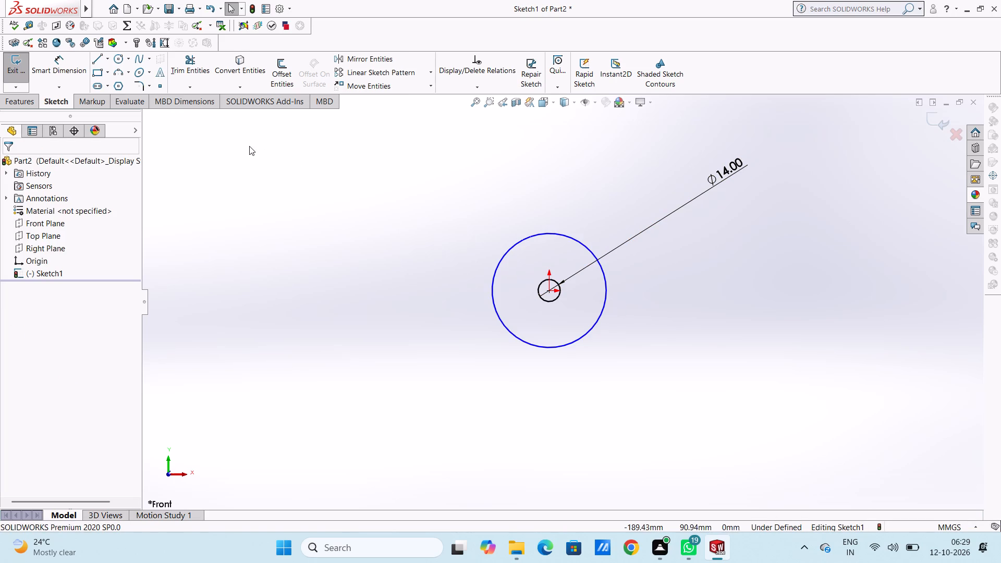
# Add a diameter dimension to the outer circle and set it to 18 mm.
pyautogui.click(79, 73)
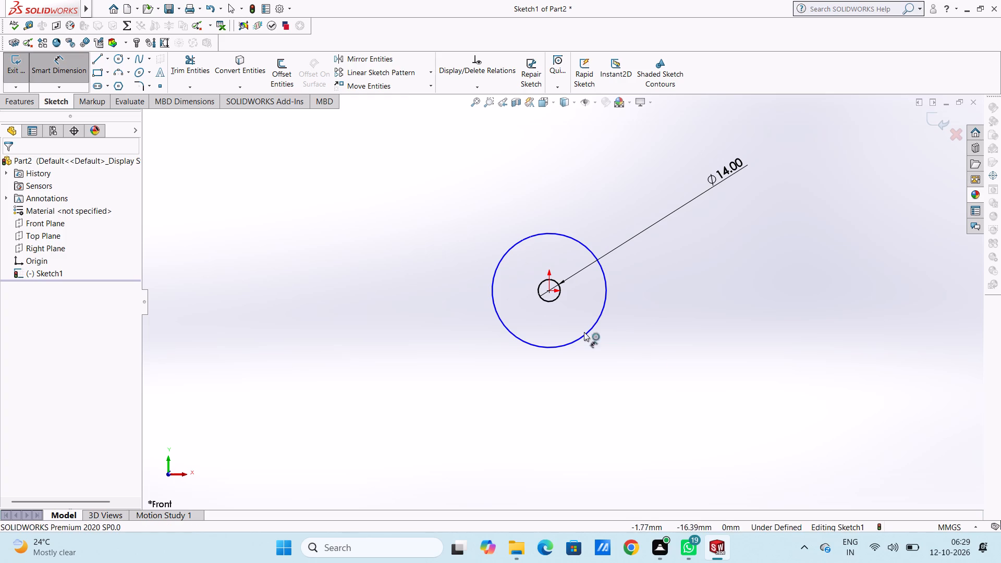
pyautogui.click(605, 307)
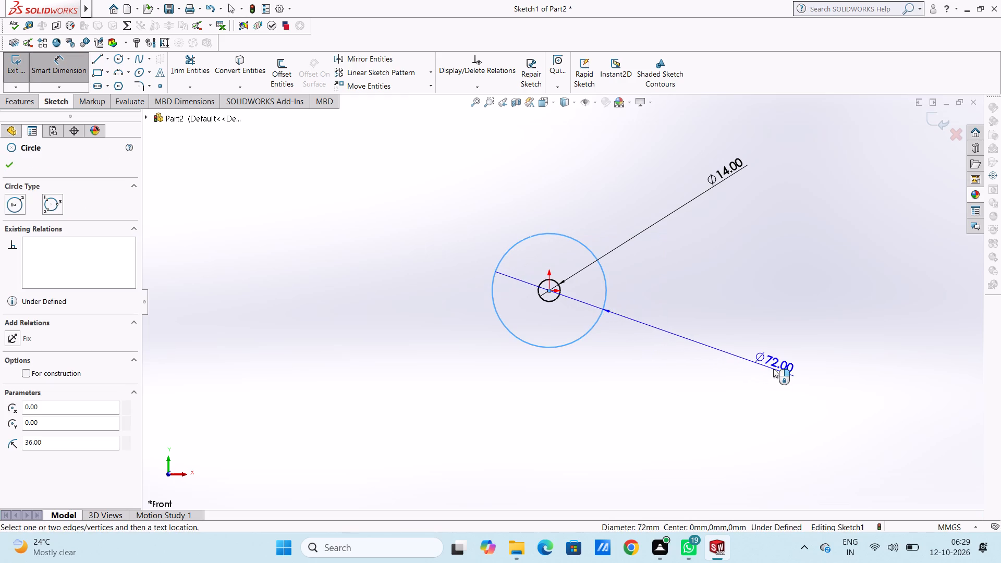
pyautogui.click(773, 369)
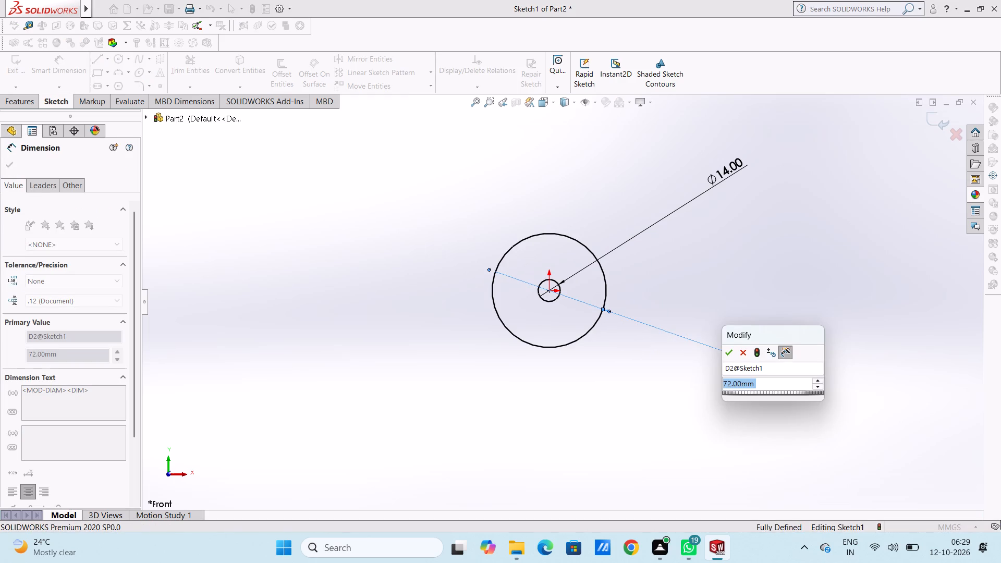
pyautogui.write('18')
pyautogui.press('Return')
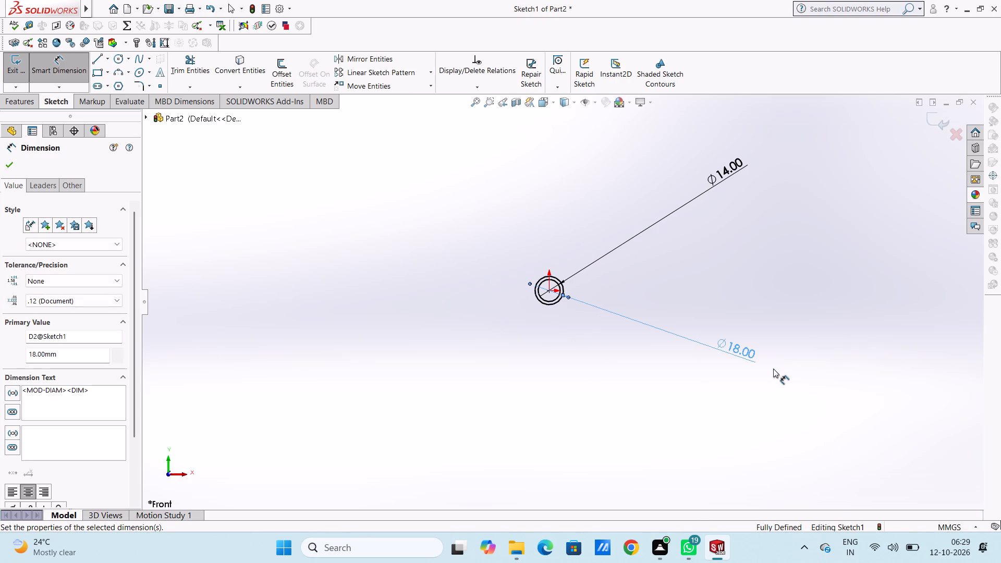
pyautogui.scroll(5, 560, 288)
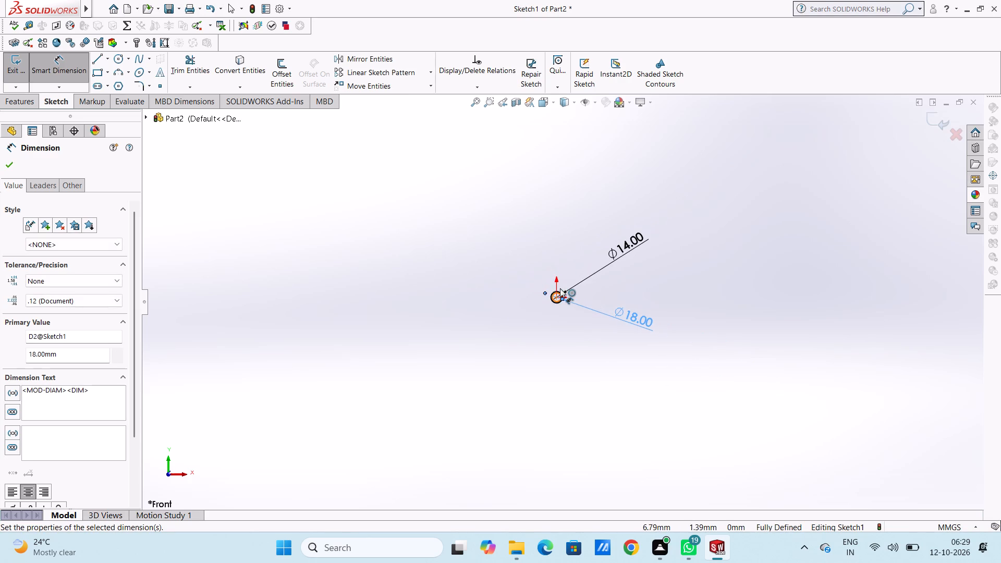
pyautogui.scroll(-5, 576, 323)
pyautogui.scroll(-5, 494, 194)
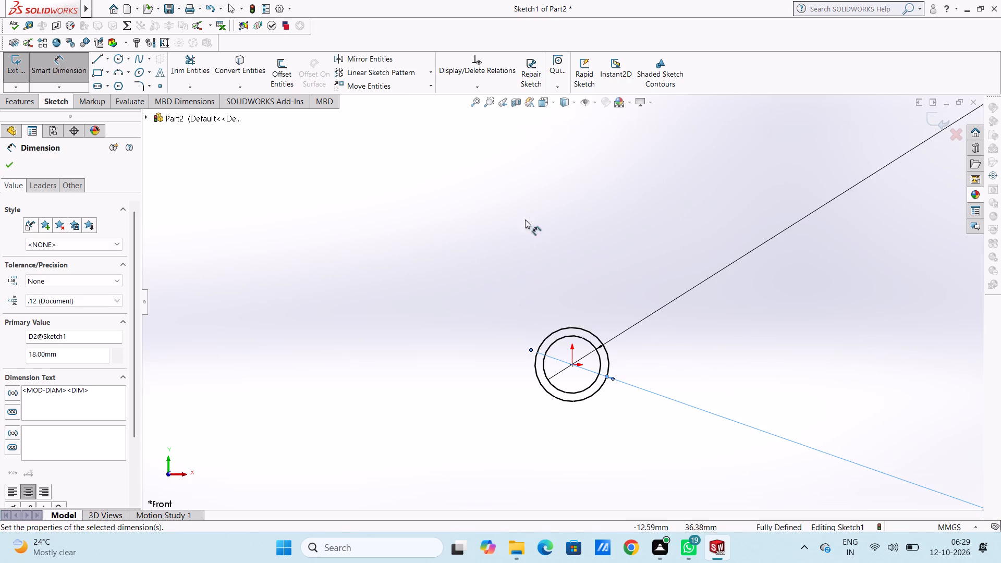
pyautogui.scroll(-3, 700, 365)
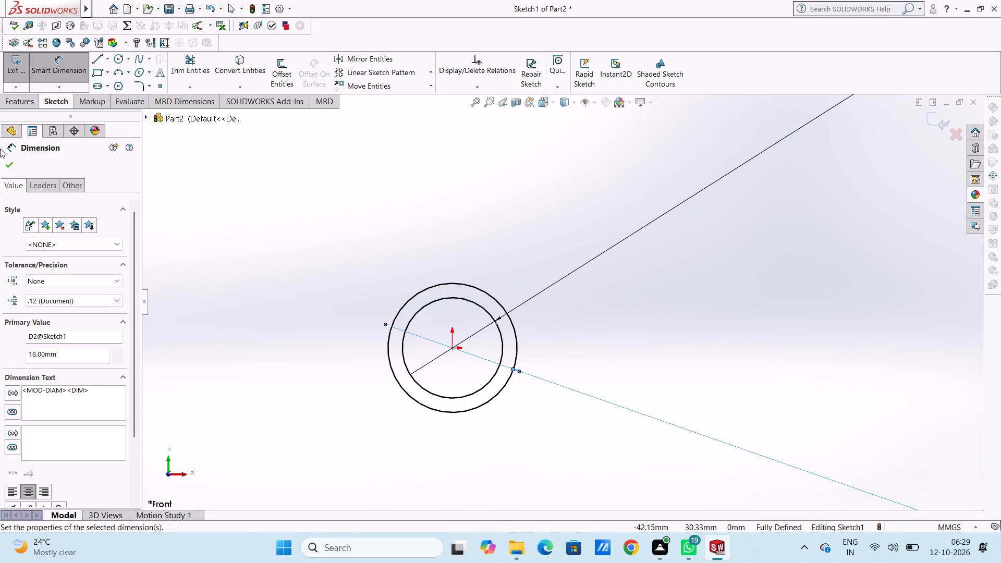
pyautogui.click(11, 161)
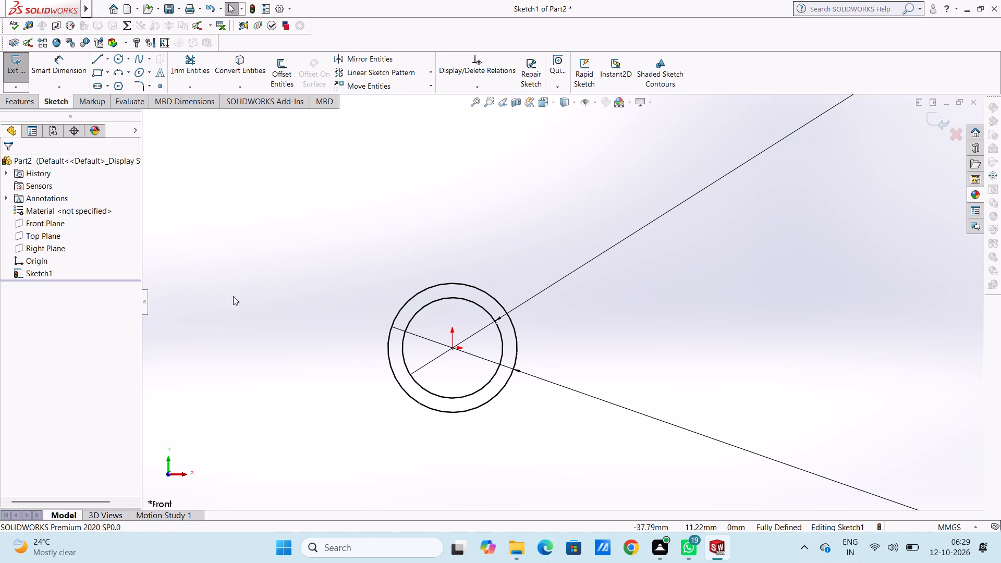
# Extrude the ring between the two circles as a blind boss with a depth of 35 mm.
pyautogui.scroll(3, 424, 368)
pyautogui.scroll(-1, 572, 404)
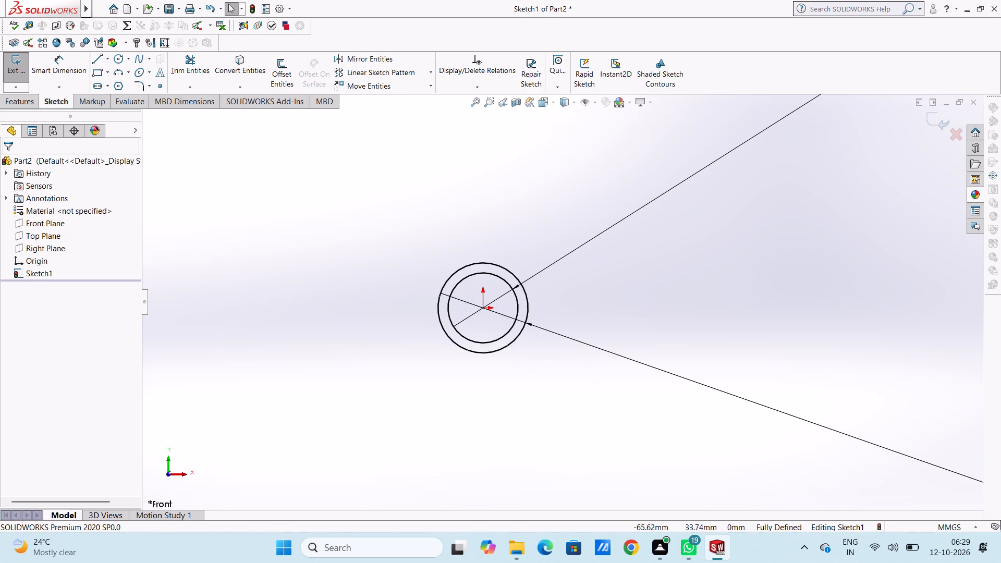
pyautogui.click(17, 99)
pyautogui.click(22, 78)
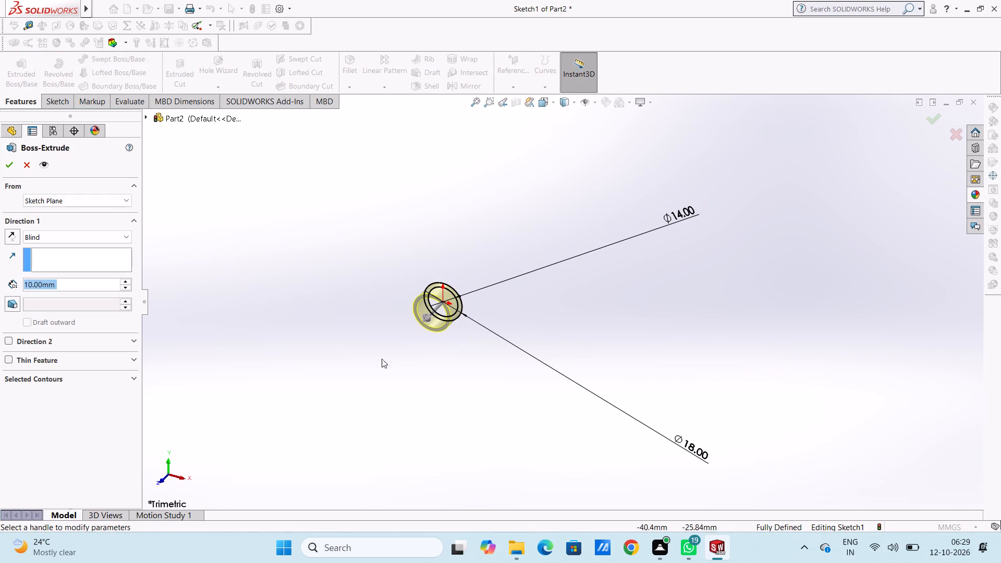
pyautogui.scroll(-1, 445, 376)
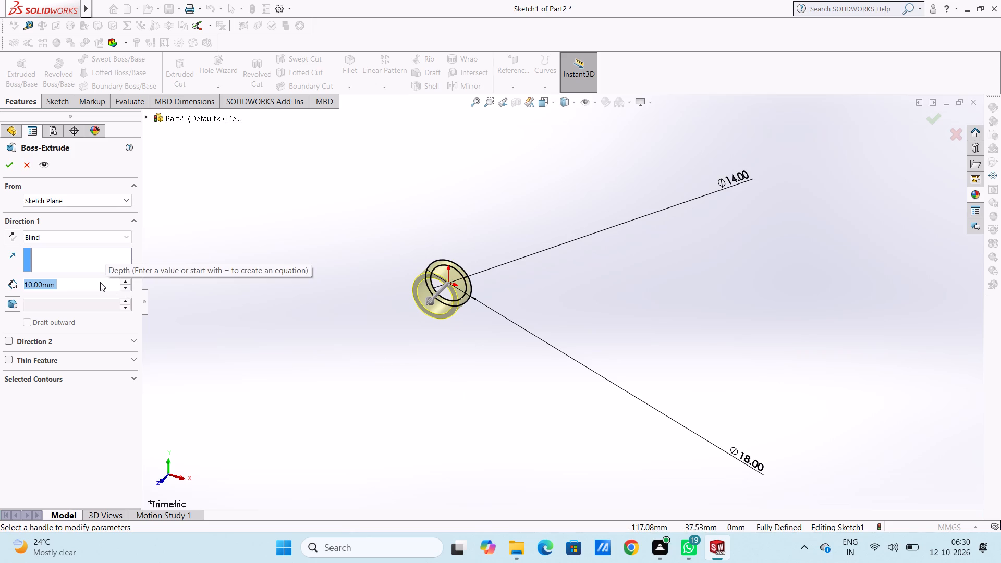
pyautogui.write('35')
pyautogui.press('Return')
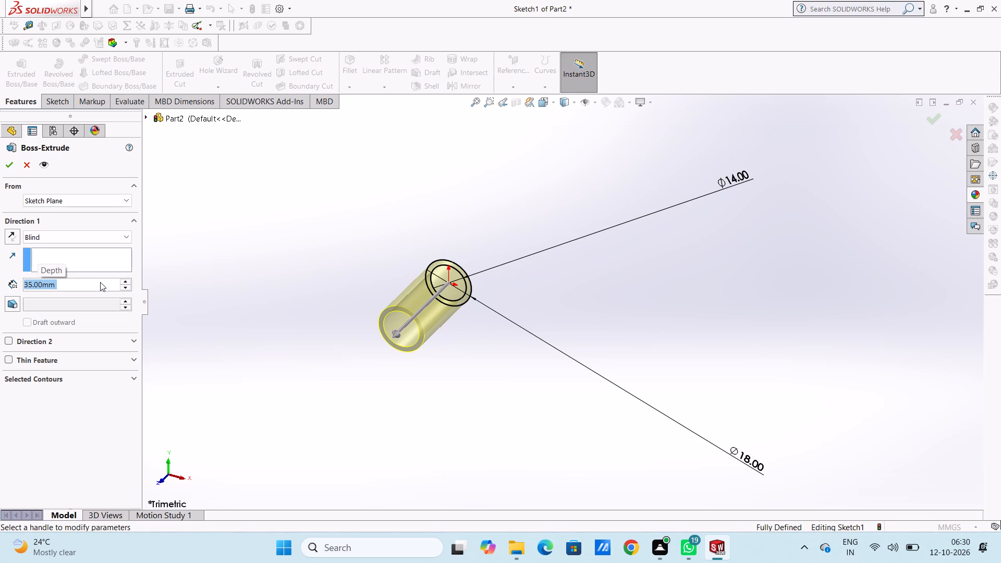
pyautogui.click(16, 165)
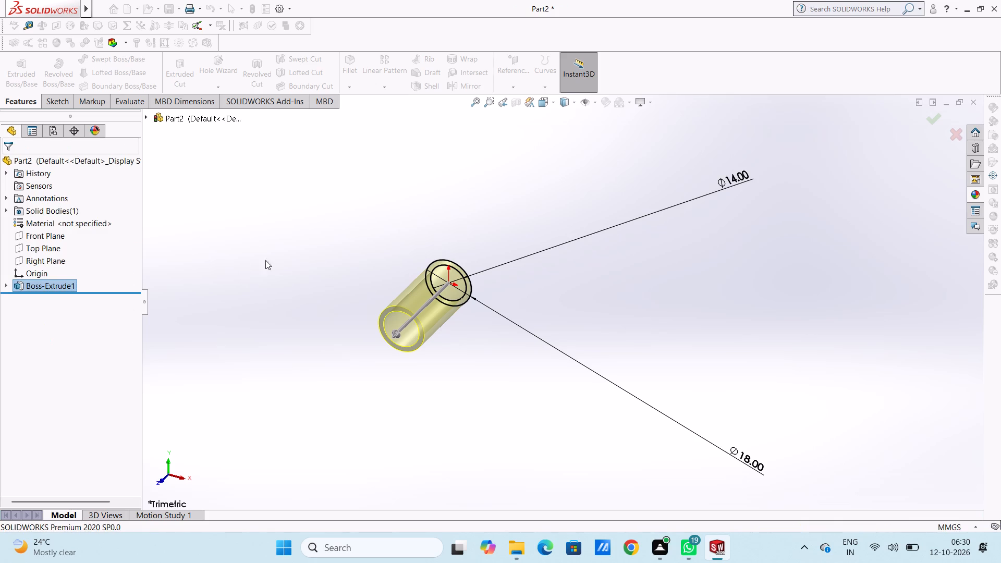
# Examine the extruded tube from several angles, including its open ends.
pyautogui.scroll(4, 419, 287)
pyautogui.scroll(-3, 544, 335)
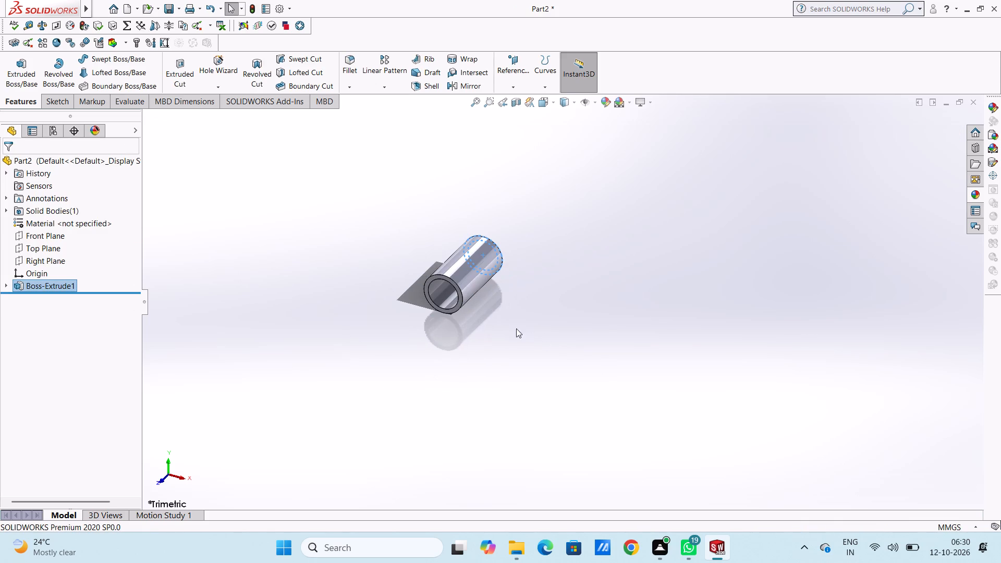
pyautogui.click(383, 255)
pyautogui.moveTo(524, 300); pyautogui.dragTo(466, 266, button='middle')
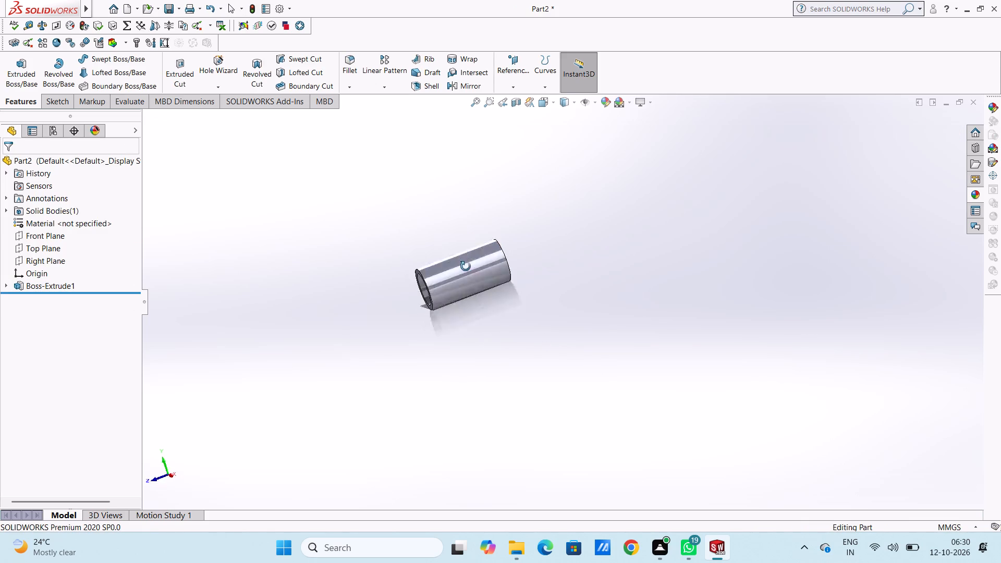
pyautogui.moveTo(466, 266); pyautogui.dragTo(487, 241, button='middle')
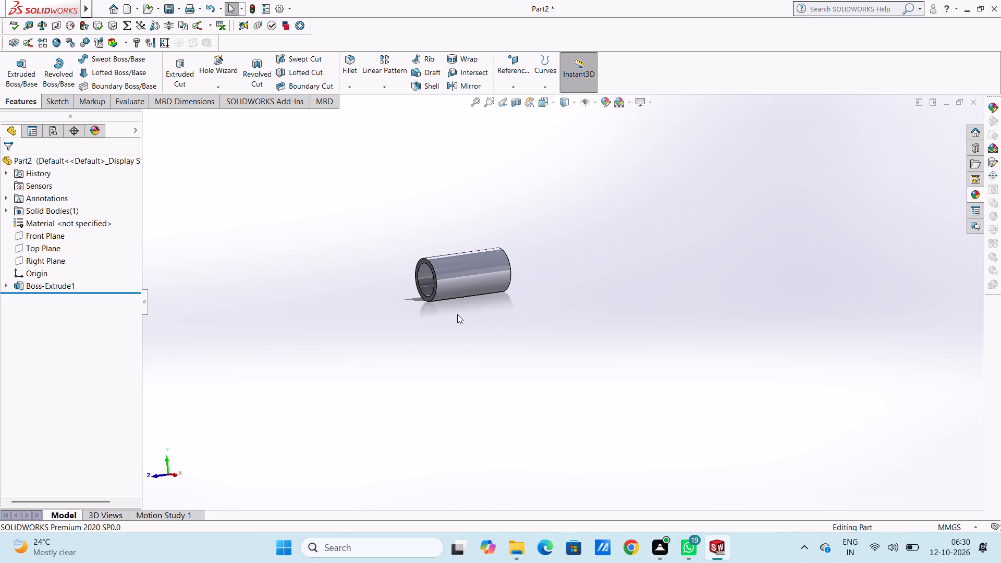
pyautogui.scroll(-3, 505, 305)
pyautogui.moveTo(506, 249); pyautogui.dragTo(495, 249, button='middle')
pyautogui.scroll(-1, 497, 249)
pyautogui.moveTo(495, 249); pyautogui.dragTo(386, 299, button='middle')
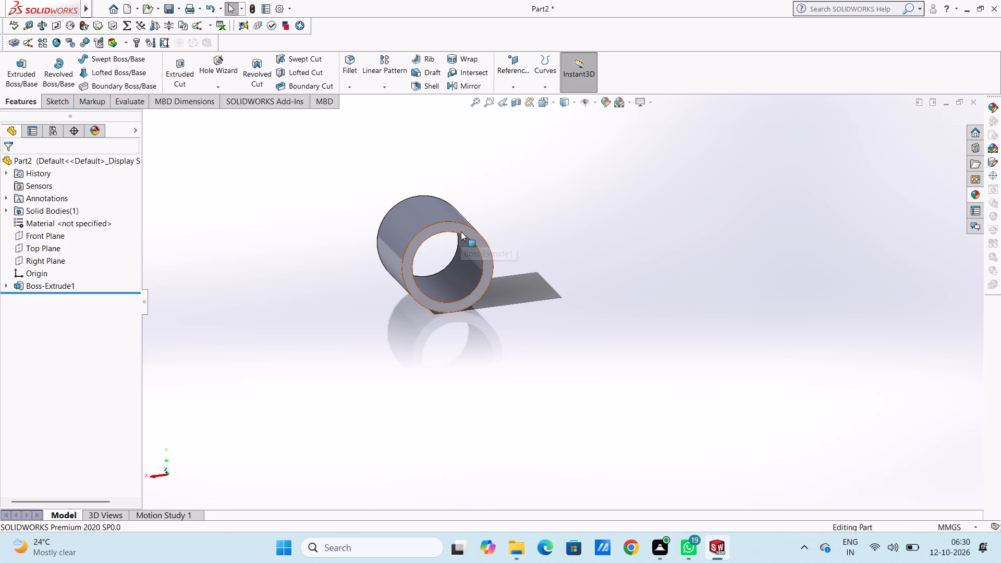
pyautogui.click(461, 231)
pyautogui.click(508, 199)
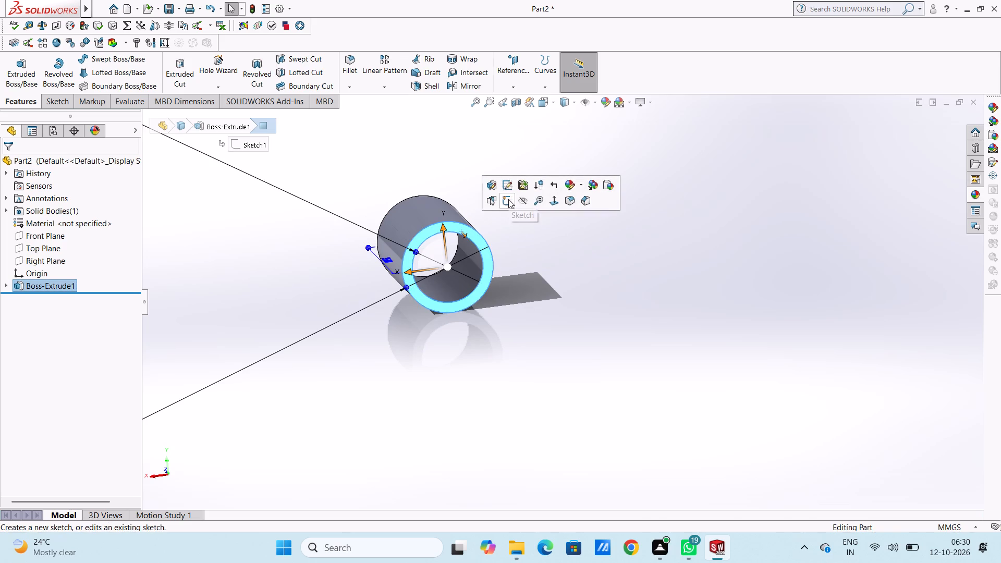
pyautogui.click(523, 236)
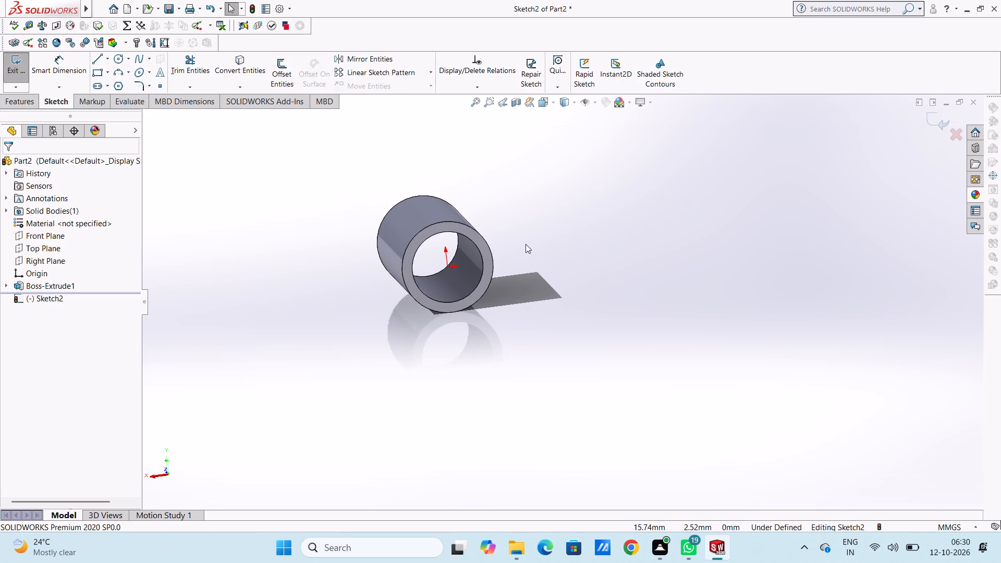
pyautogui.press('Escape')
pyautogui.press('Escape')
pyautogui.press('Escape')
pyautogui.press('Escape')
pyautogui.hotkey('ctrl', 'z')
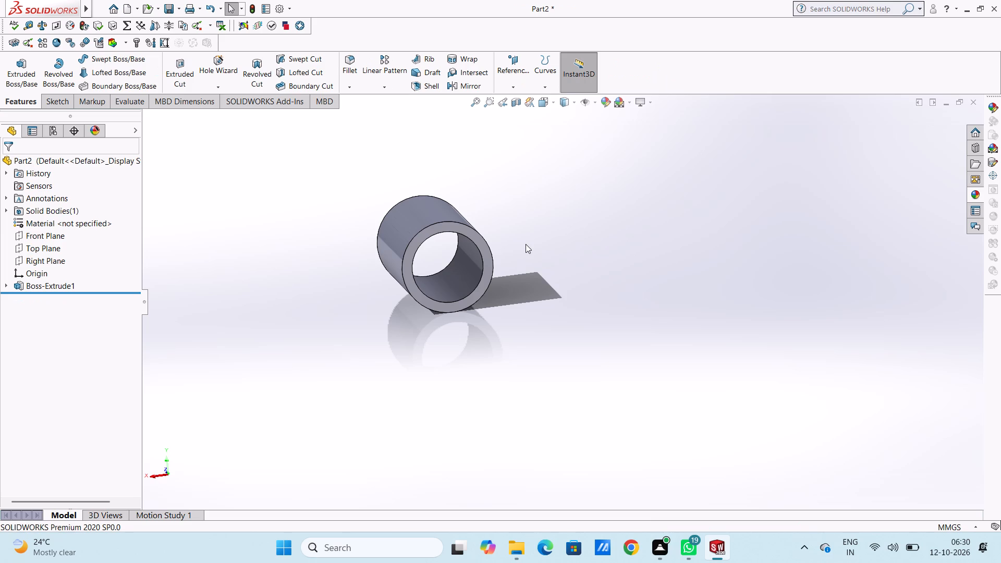
# Start a Thread on the outer circular edge of the tube's end away from the Front Plane, with a Revolutions end condition of 9.
pyautogui.moveTo(535, 300); pyautogui.dragTo(669, 220, button='middle')
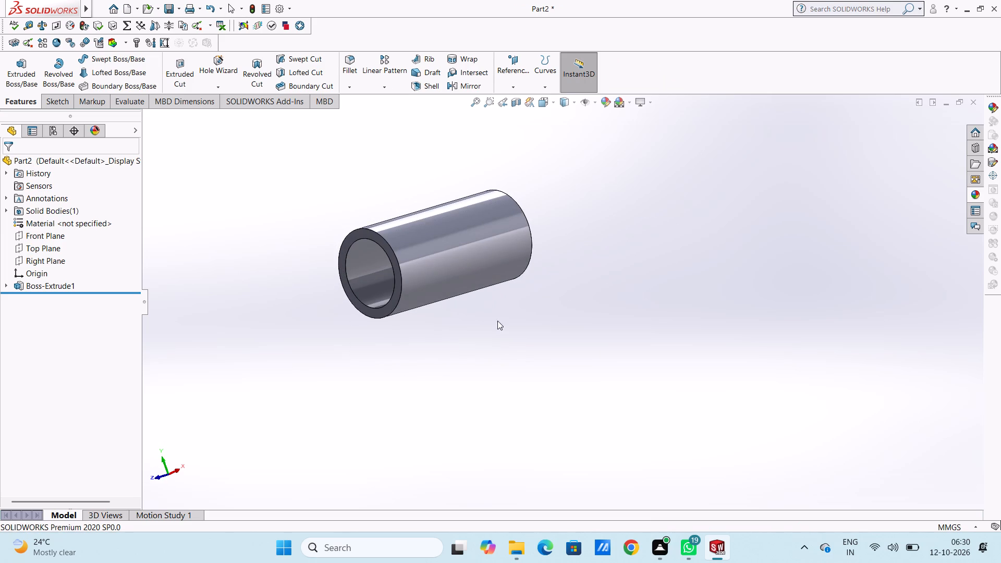
pyautogui.scroll(-3, 420, 262)
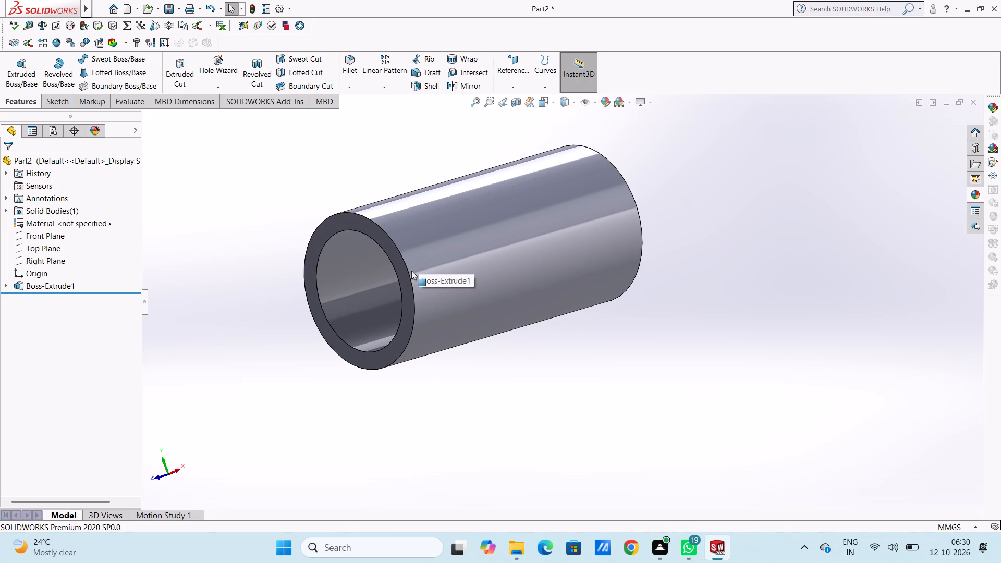
pyautogui.click(216, 89)
pyautogui.click(237, 124)
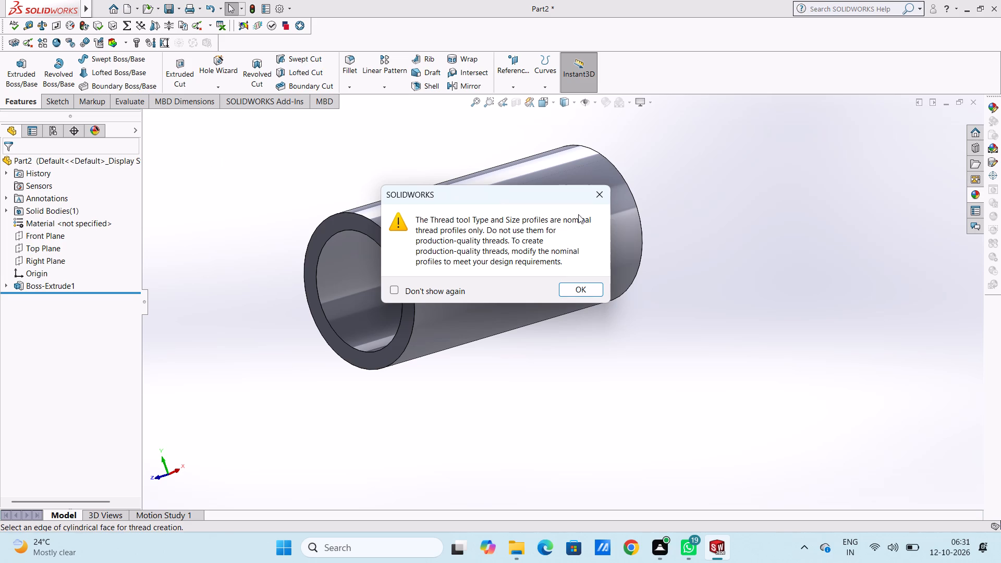
pyautogui.click(597, 195)
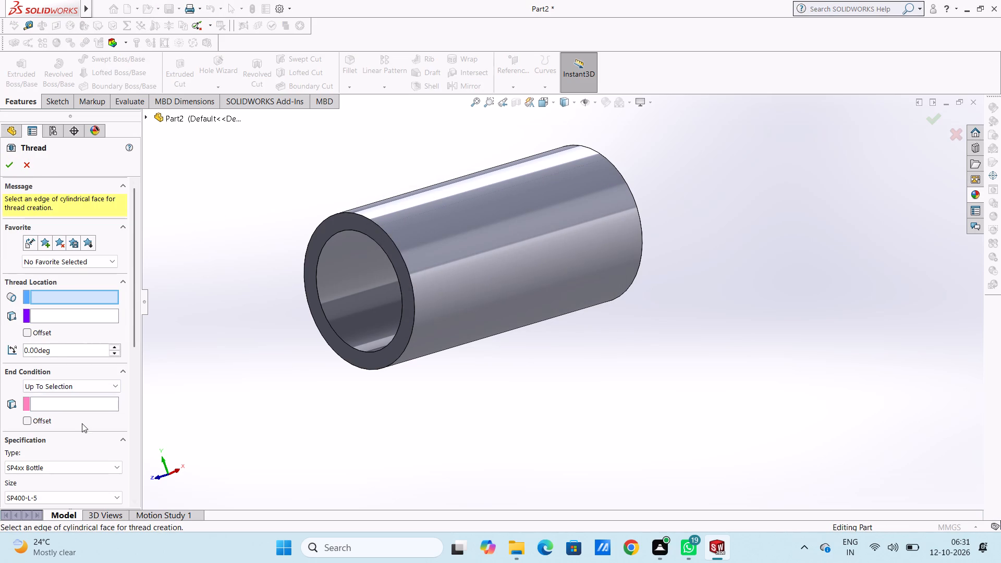
pyautogui.scroll(-1, 101, 431)
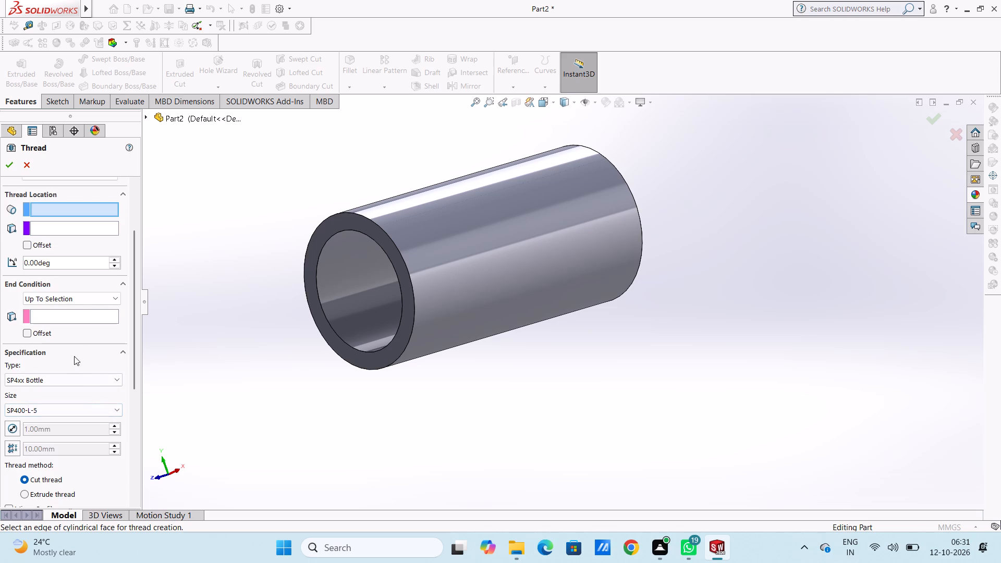
pyautogui.click(96, 301)
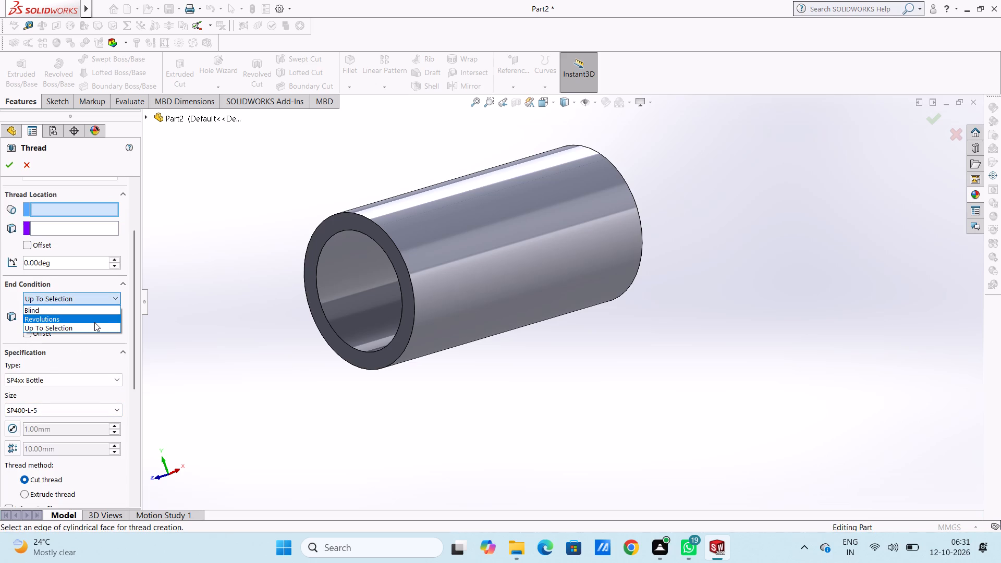
pyautogui.click(94, 322)
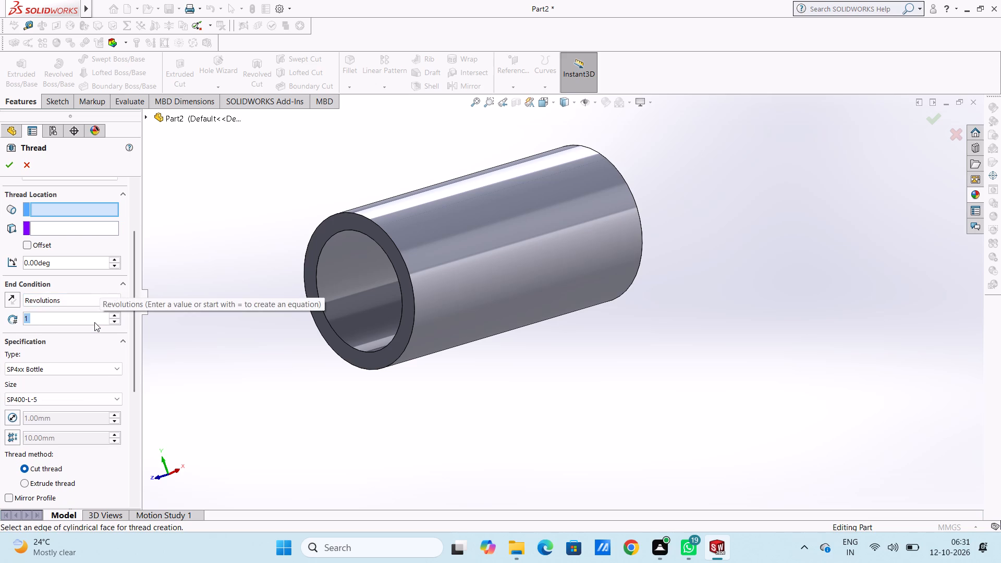
pyautogui.press('9')
pyautogui.press('Return')
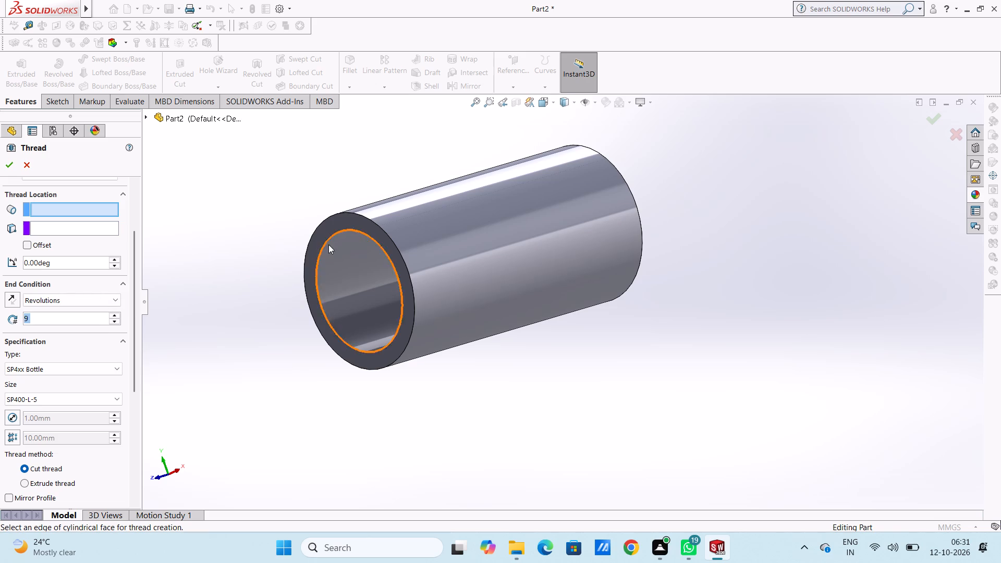
pyautogui.click(388, 236)
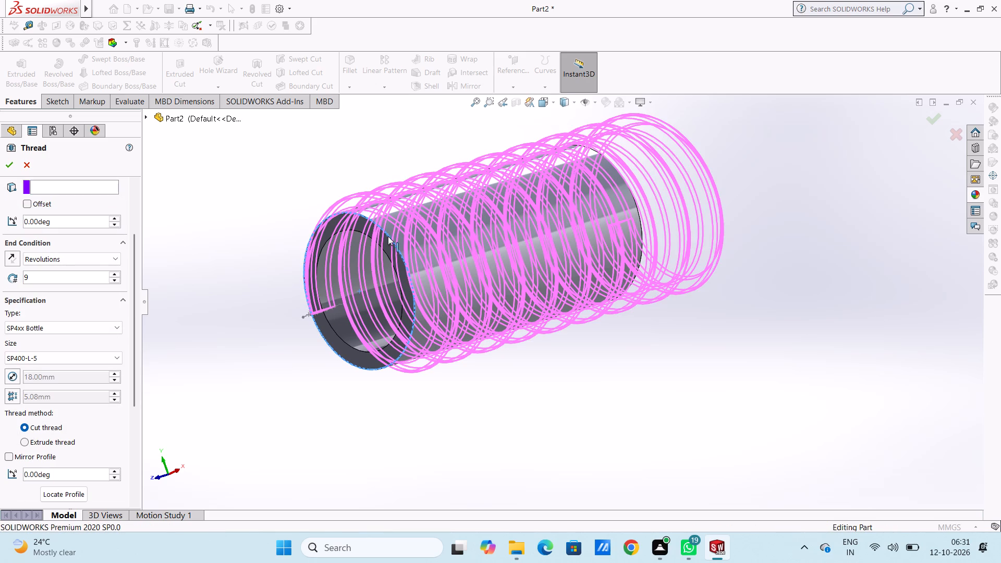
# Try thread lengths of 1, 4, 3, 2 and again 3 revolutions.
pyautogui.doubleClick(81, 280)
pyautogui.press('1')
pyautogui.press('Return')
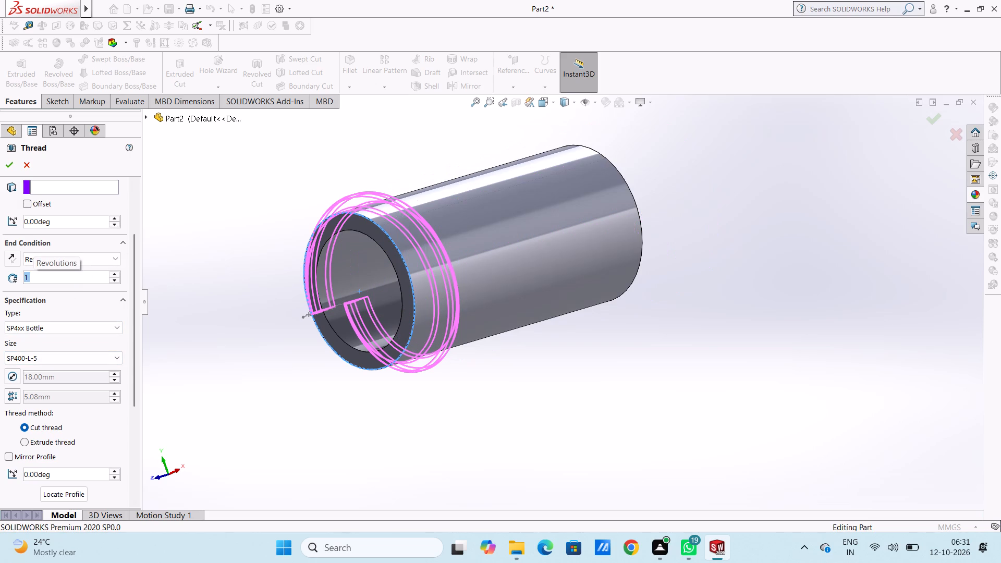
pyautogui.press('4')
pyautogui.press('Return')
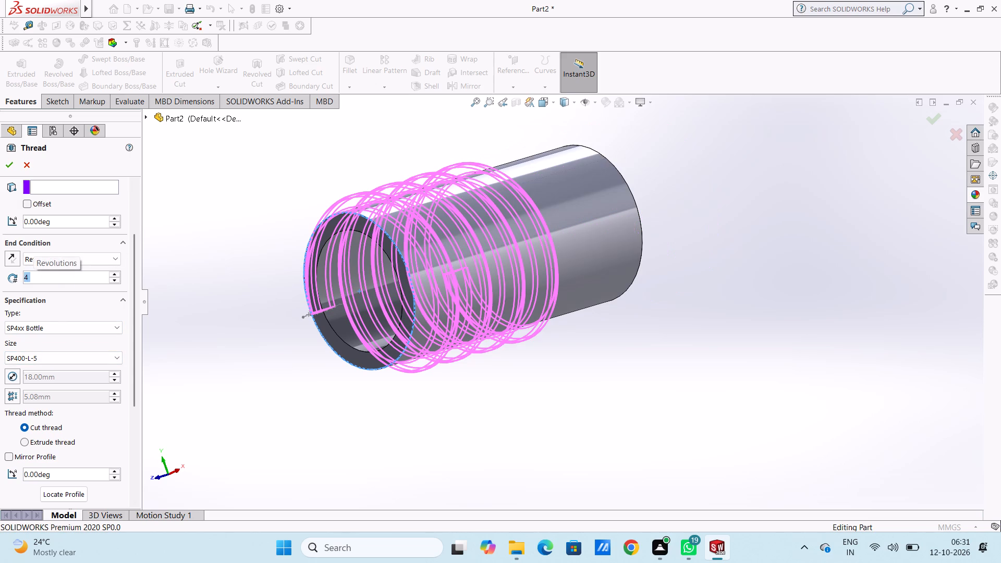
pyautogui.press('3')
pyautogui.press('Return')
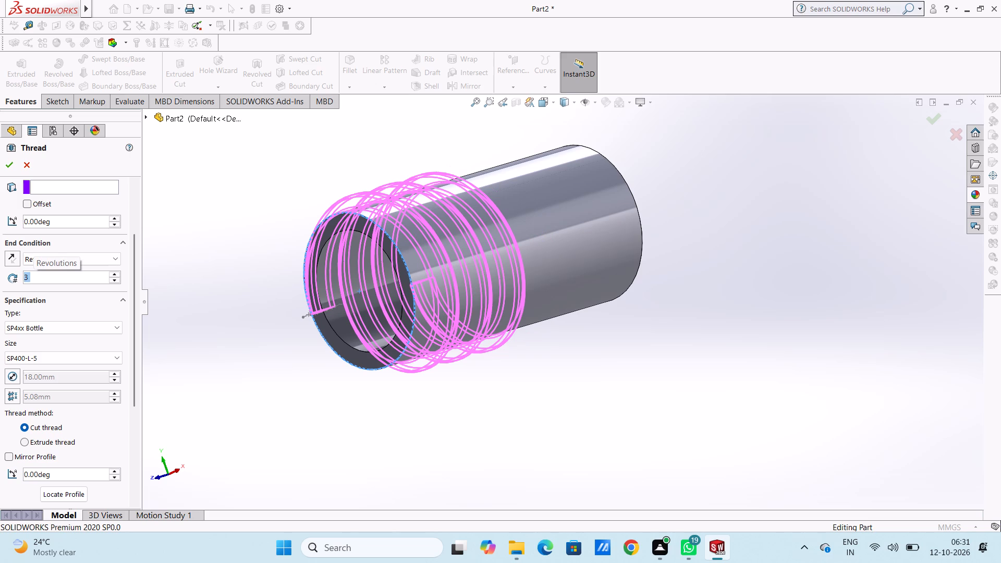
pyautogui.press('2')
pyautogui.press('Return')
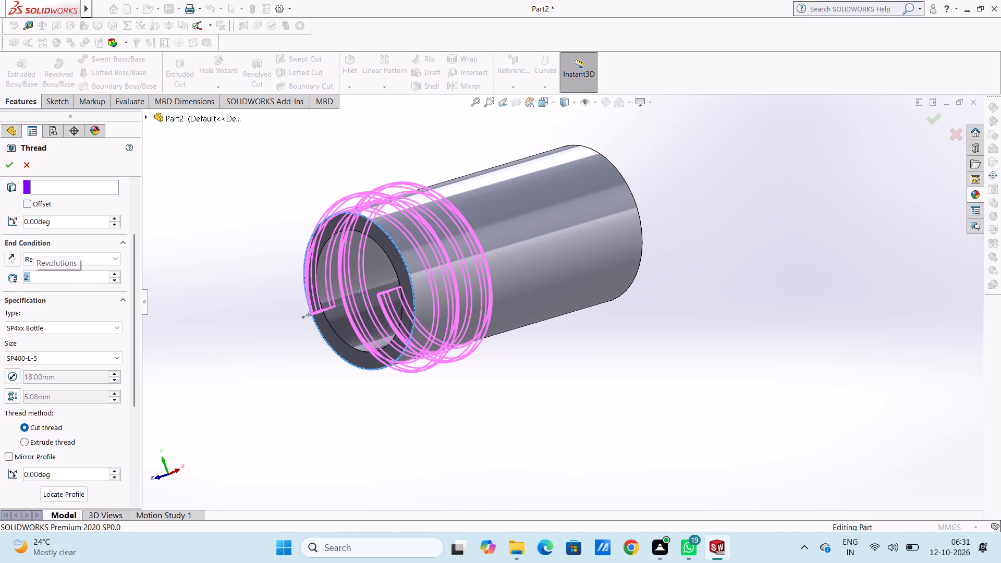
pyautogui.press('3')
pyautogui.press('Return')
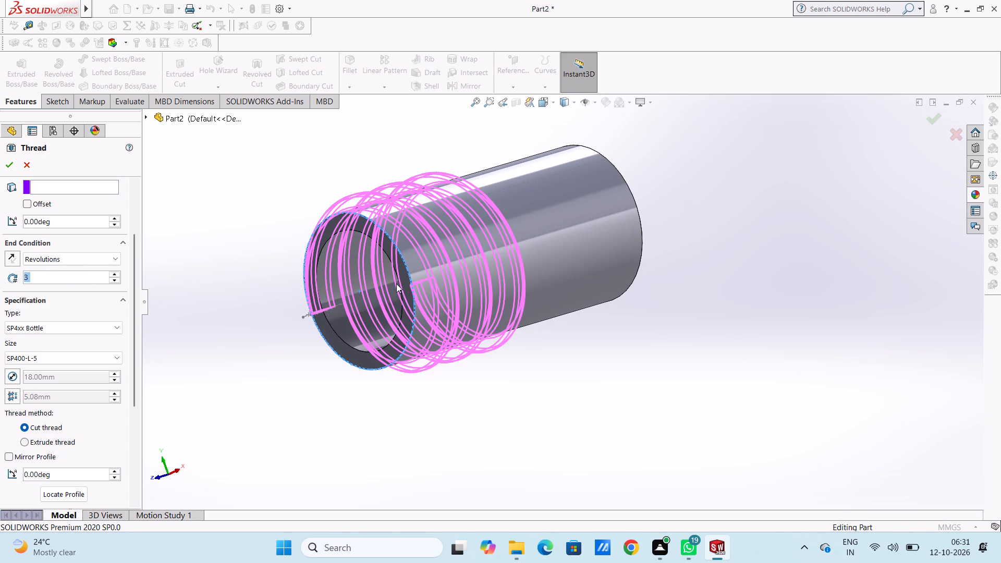
# Change the thread's end condition to Blind with a depth of 12 mm.
pyautogui.scroll(4, 397, 283)
pyautogui.moveTo(400, 285); pyautogui.dragTo(355, 304, button='middle')
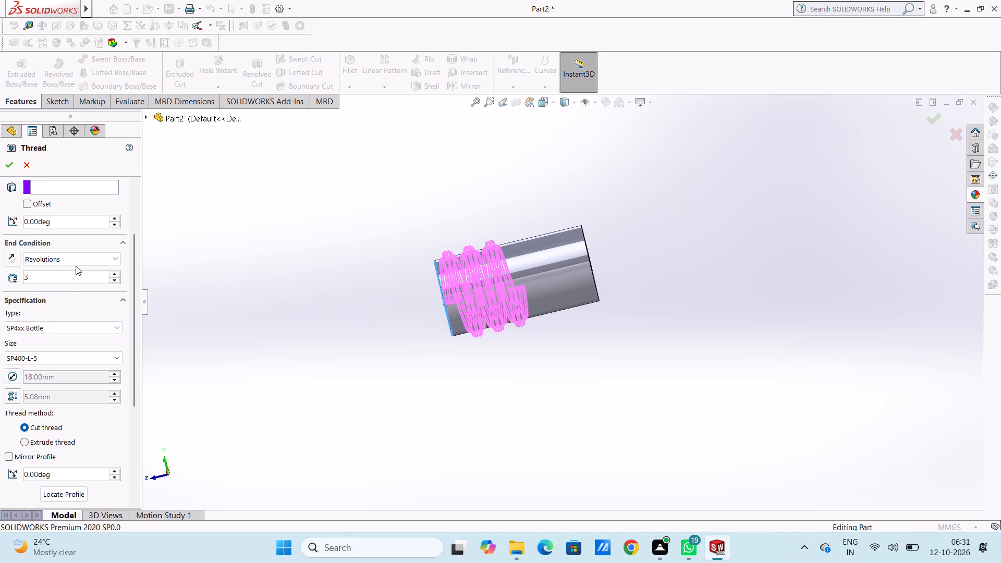
pyautogui.click(79, 258)
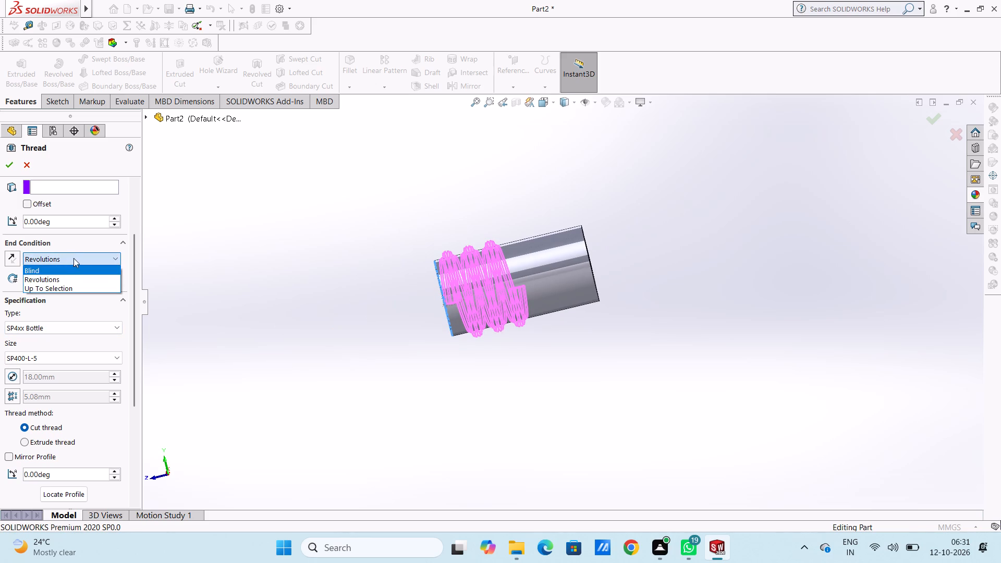
pyautogui.click(75, 266)
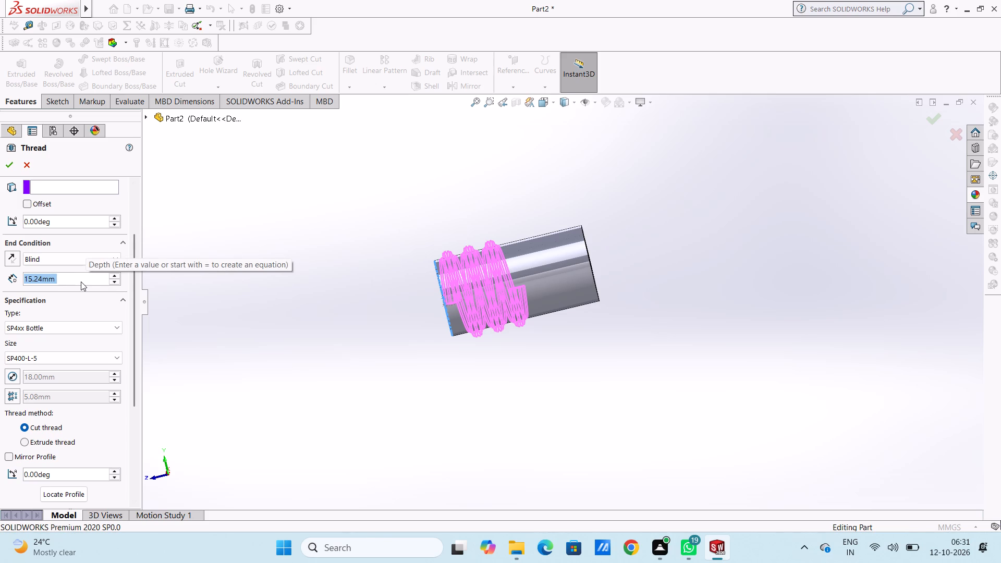
pyautogui.write('12')
pyautogui.press('Return')
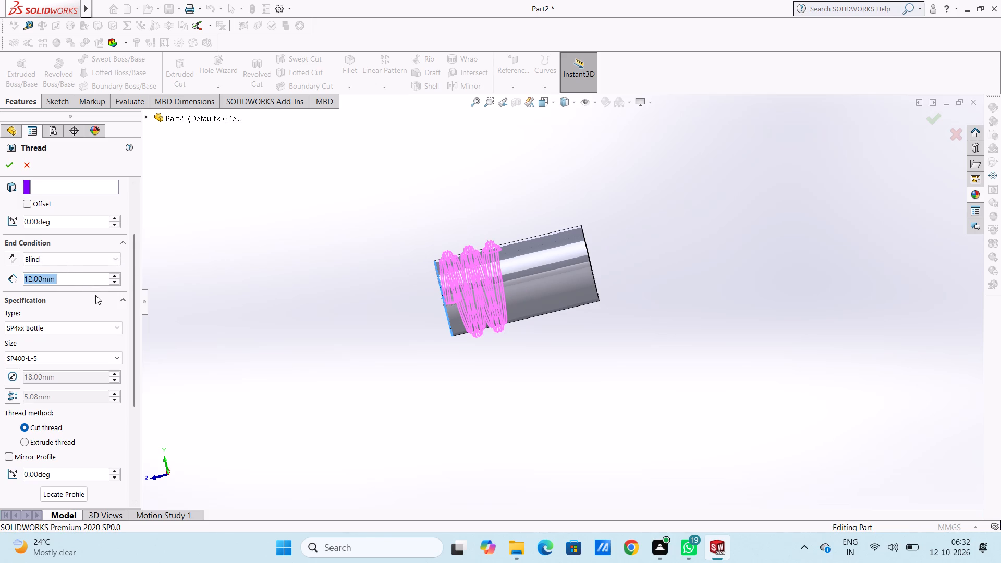
# Set the SP4xx Bottle thread's size to SP400-L-8 and create it with the Extrude thread method.
pyautogui.click(89, 355)
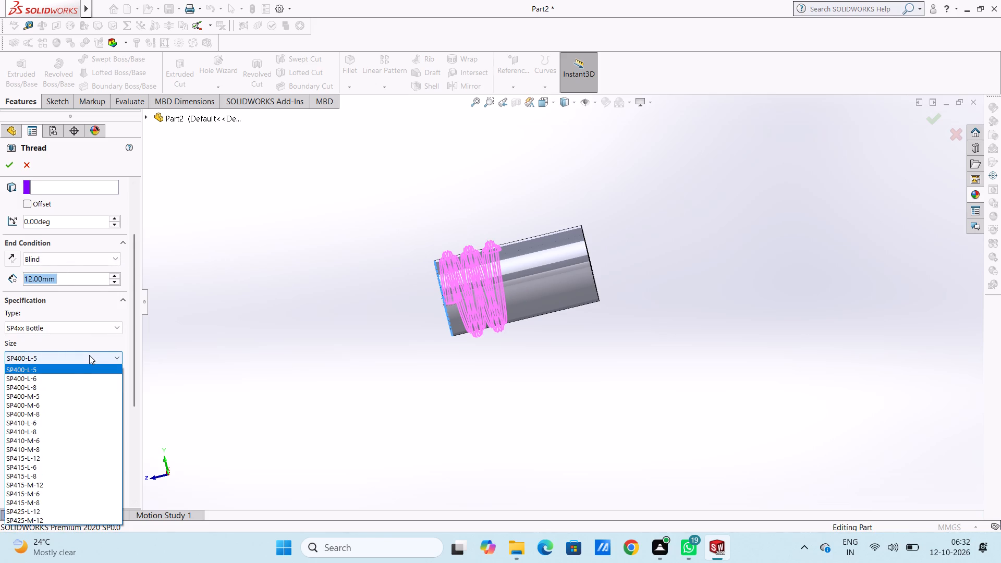
pyautogui.click(77, 388)
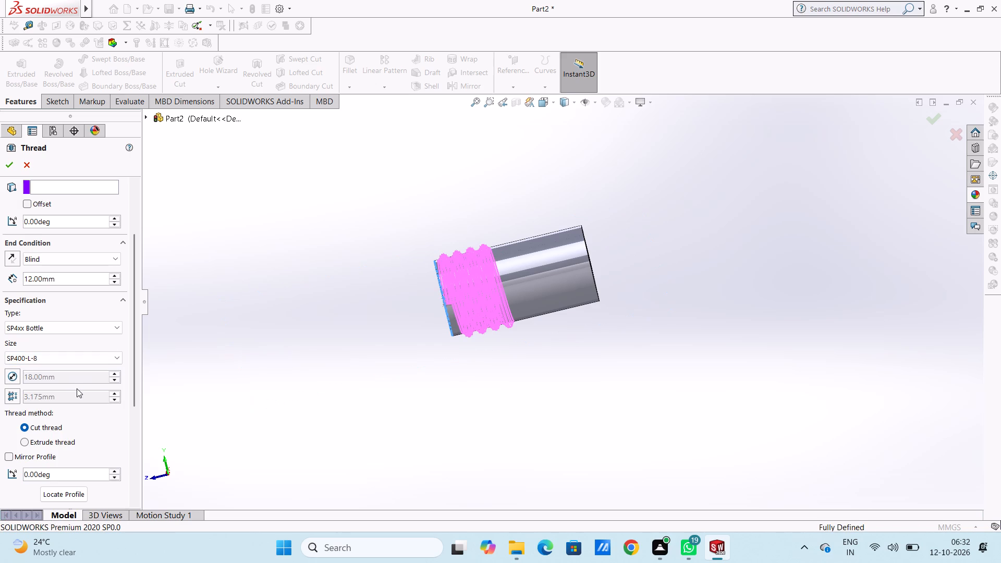
pyautogui.moveTo(294, 310); pyautogui.dragTo(326, 464, button='middle')
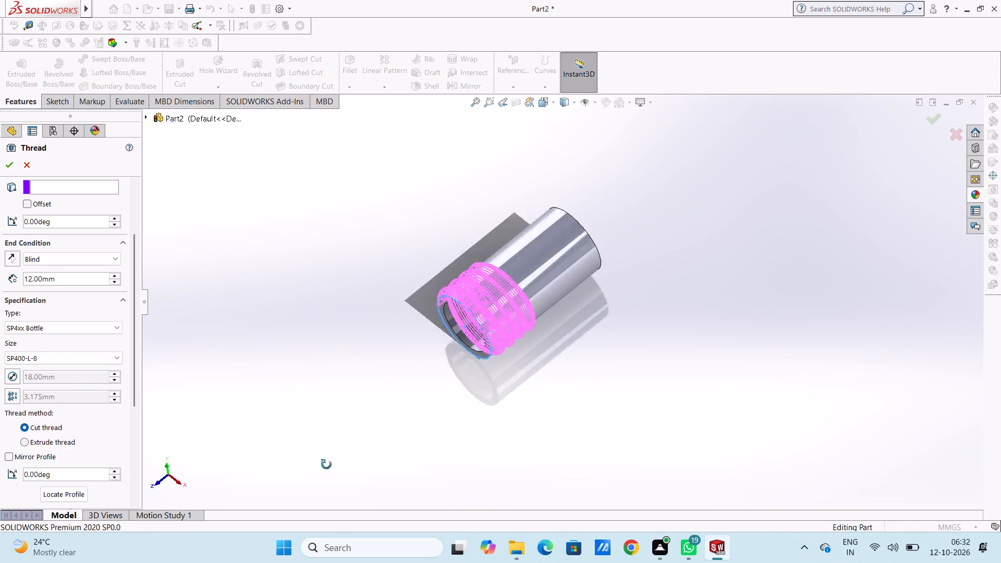
pyautogui.moveTo(326, 464); pyautogui.dragTo(324, 285, button='middle')
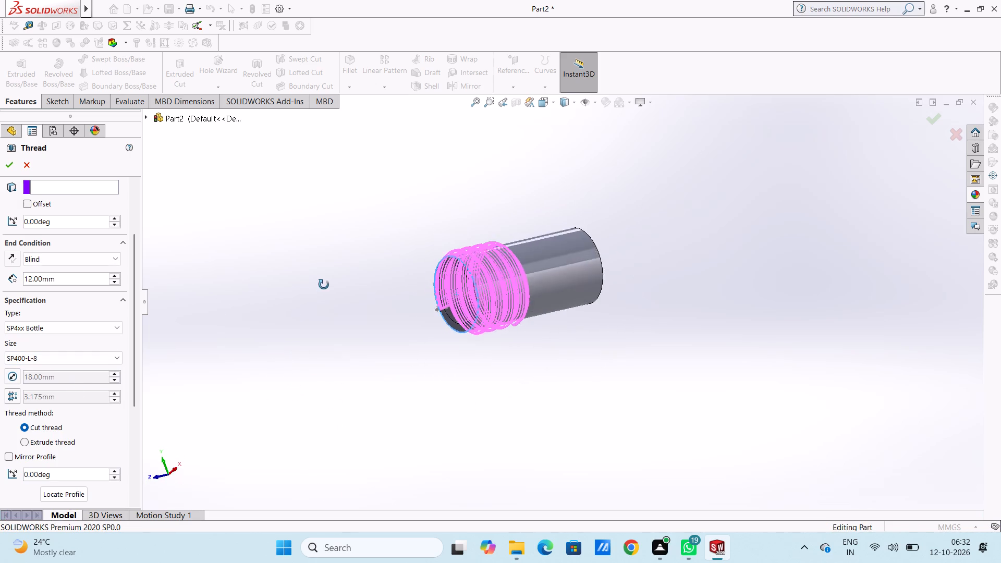
pyautogui.moveTo(324, 285); pyautogui.dragTo(294, 277, button='middle')
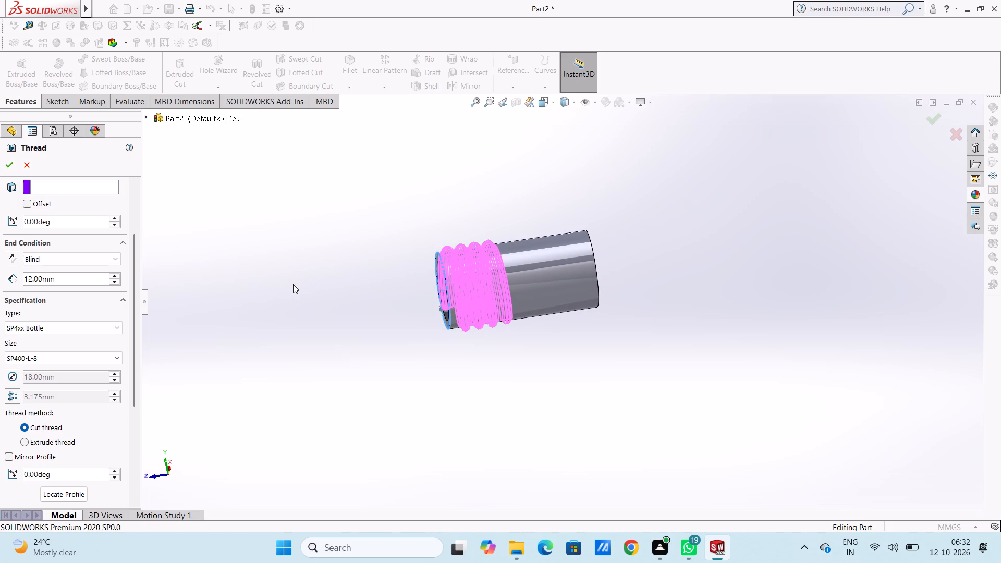
pyautogui.click(26, 444)
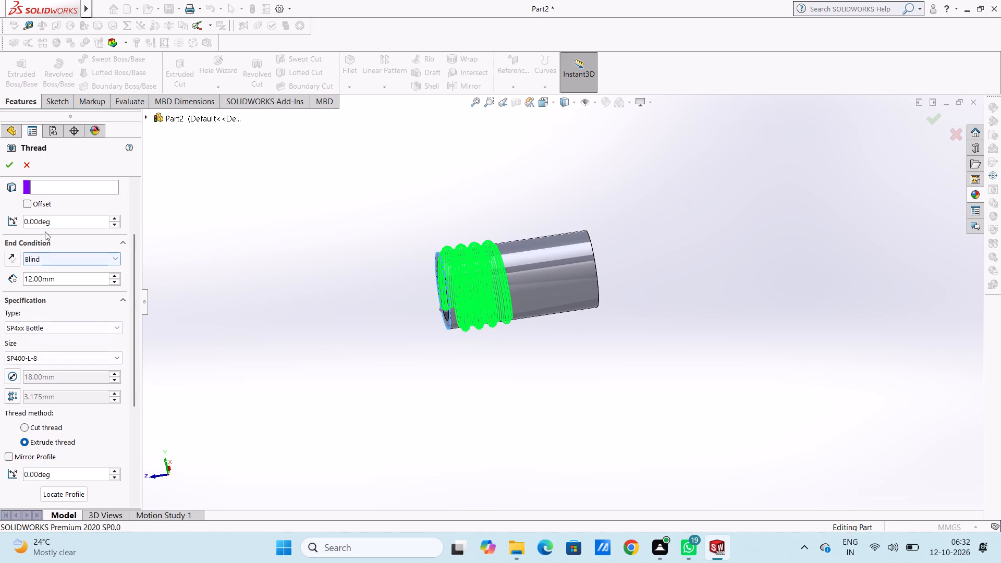
pyautogui.click(9, 165)
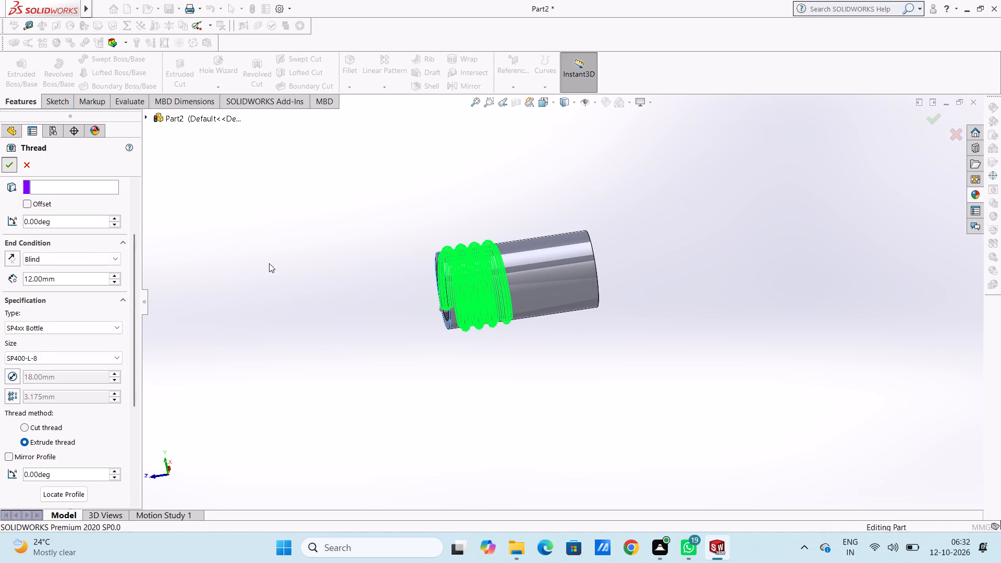
pyautogui.moveTo(284, 272); pyautogui.dragTo(316, 382, button='middle')
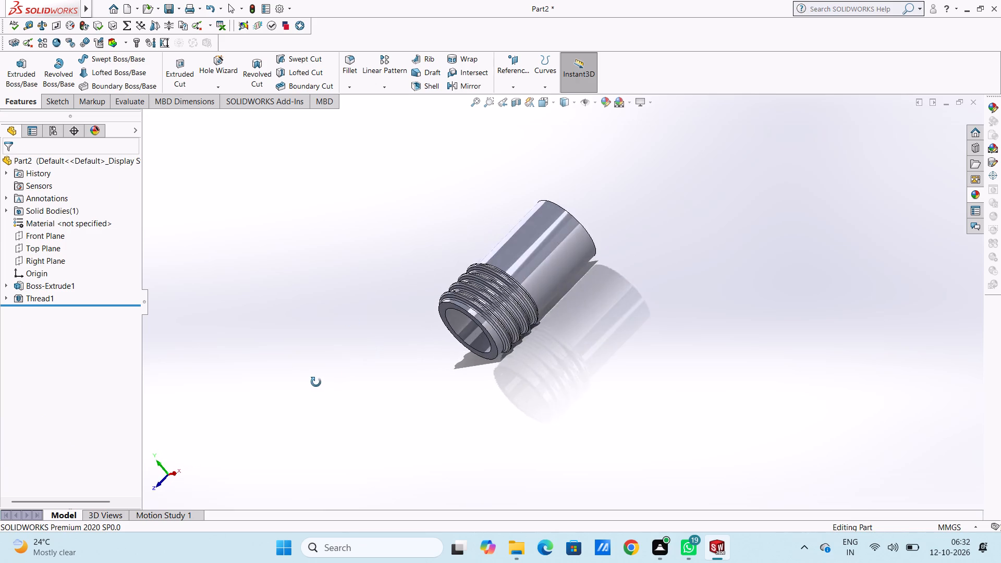
# Undo the SP4xx Bottle thread feature on the tube.
pyautogui.moveTo(316, 382); pyautogui.dragTo(249, 199, button='middle')
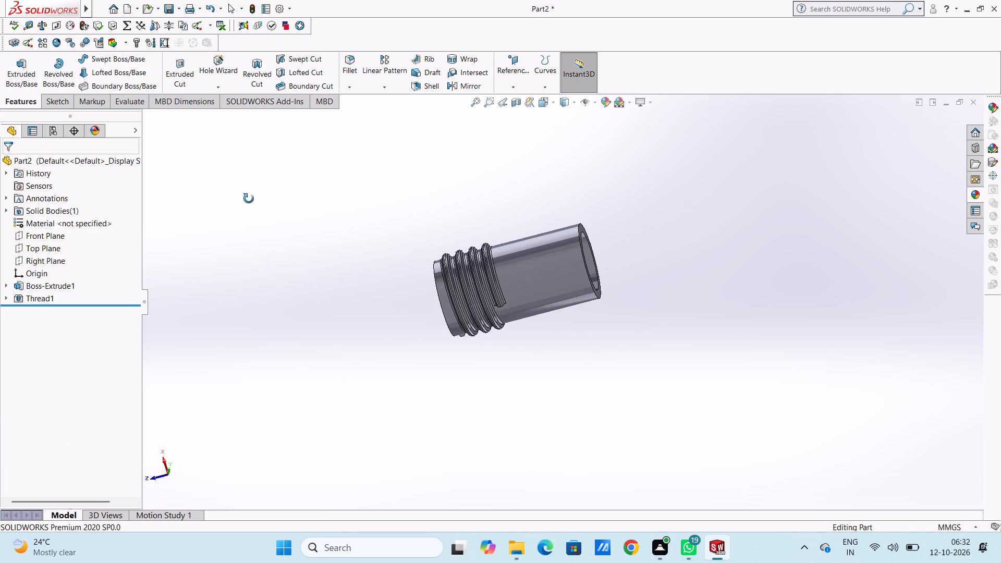
pyautogui.moveTo(249, 199); pyautogui.dragTo(383, 363, button='middle')
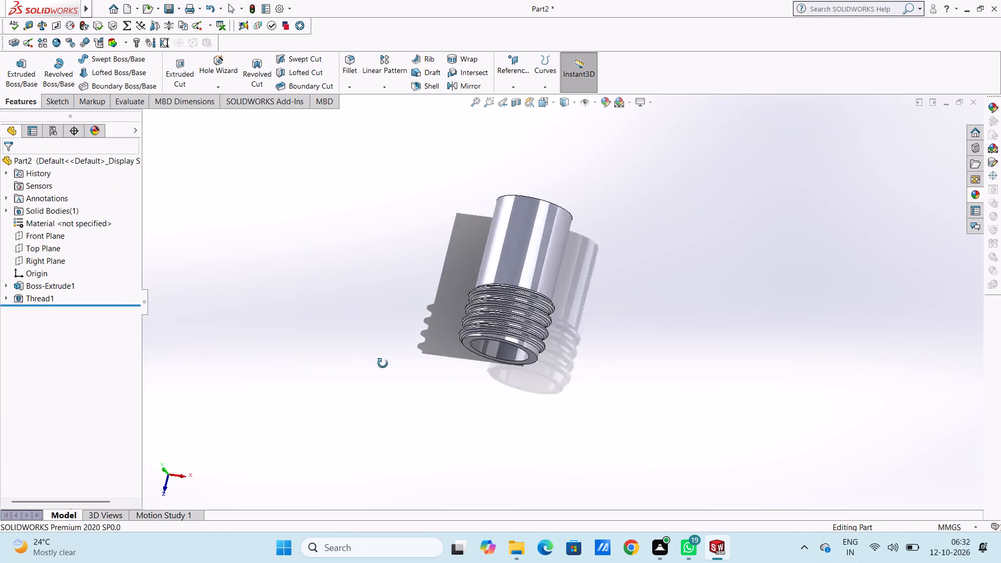
pyautogui.moveTo(383, 363); pyautogui.dragTo(310, 316, button='middle')
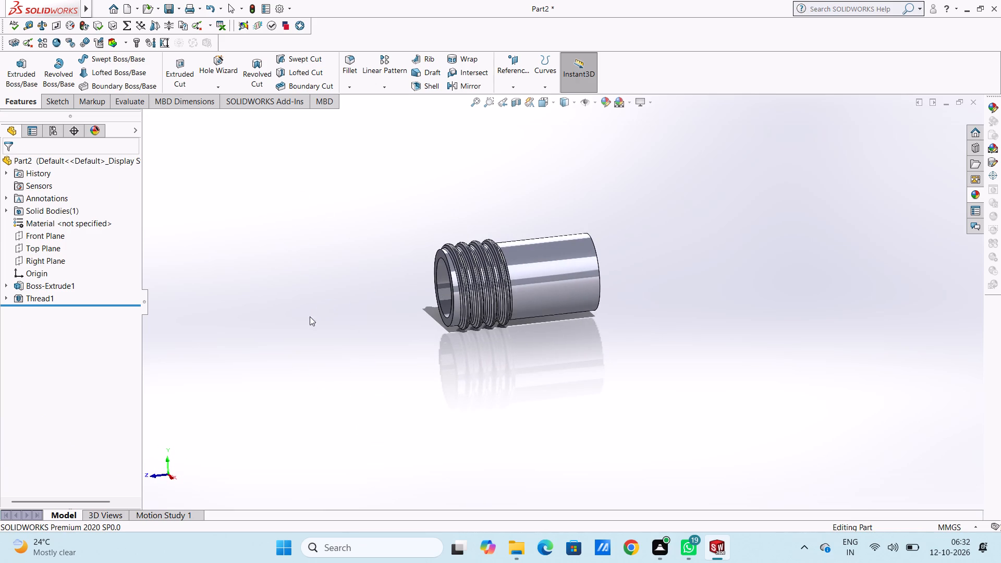
pyautogui.hotkey('ctrl', 'z')
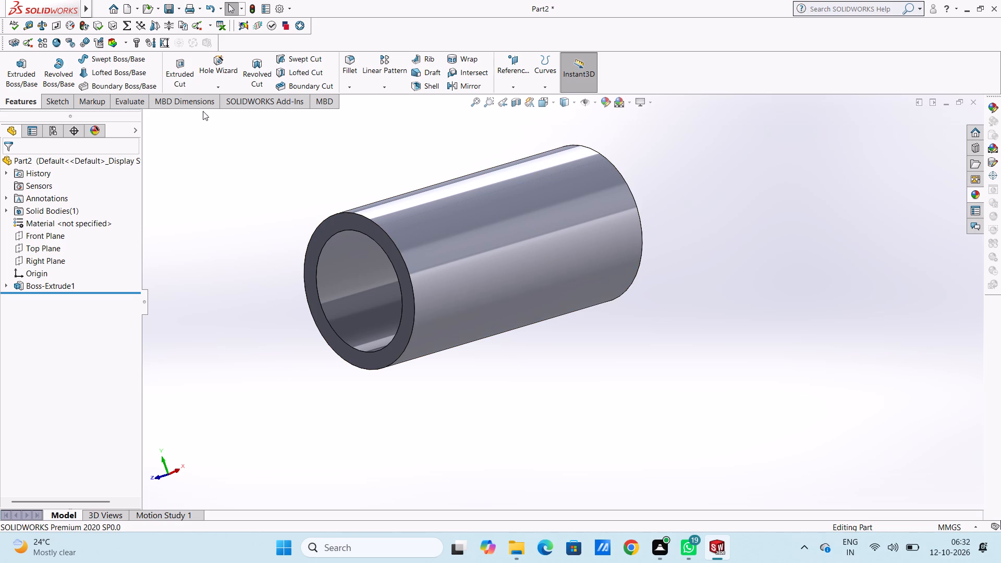
# Start a new Thread using the Extrude thread method with a profile rotation angle of 0 degrees.
pyautogui.click(227, 89)
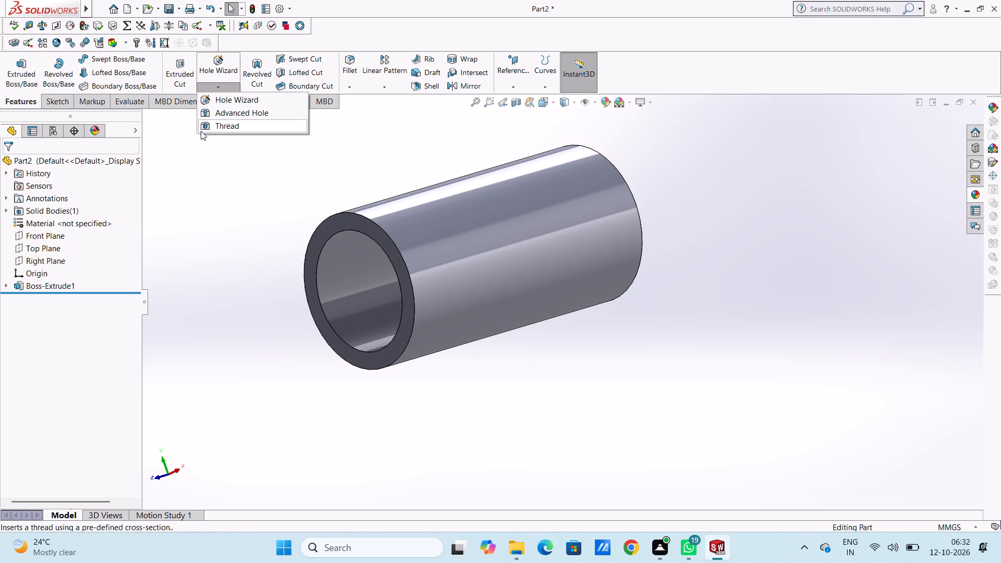
pyautogui.click(227, 125)
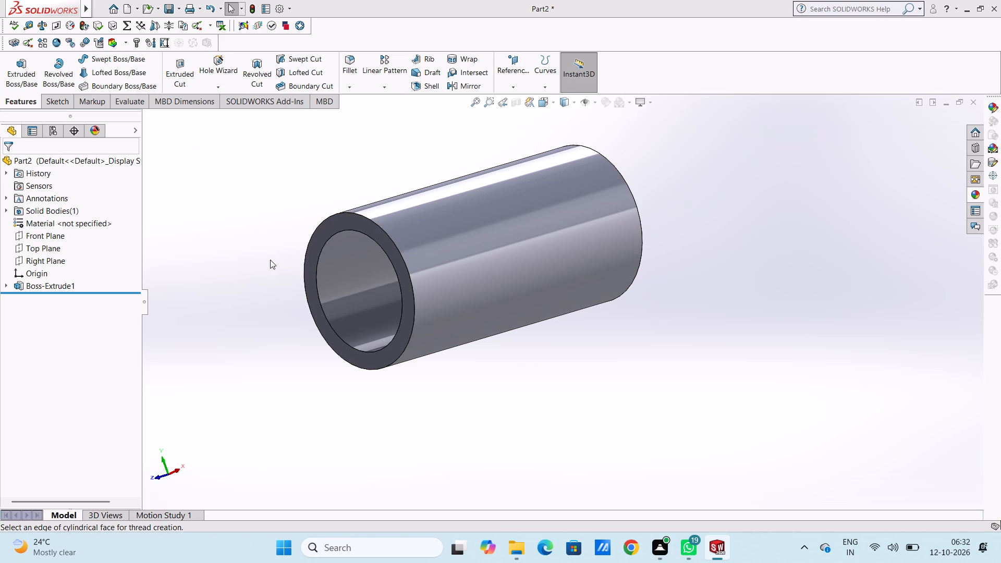
pyautogui.click(600, 197)
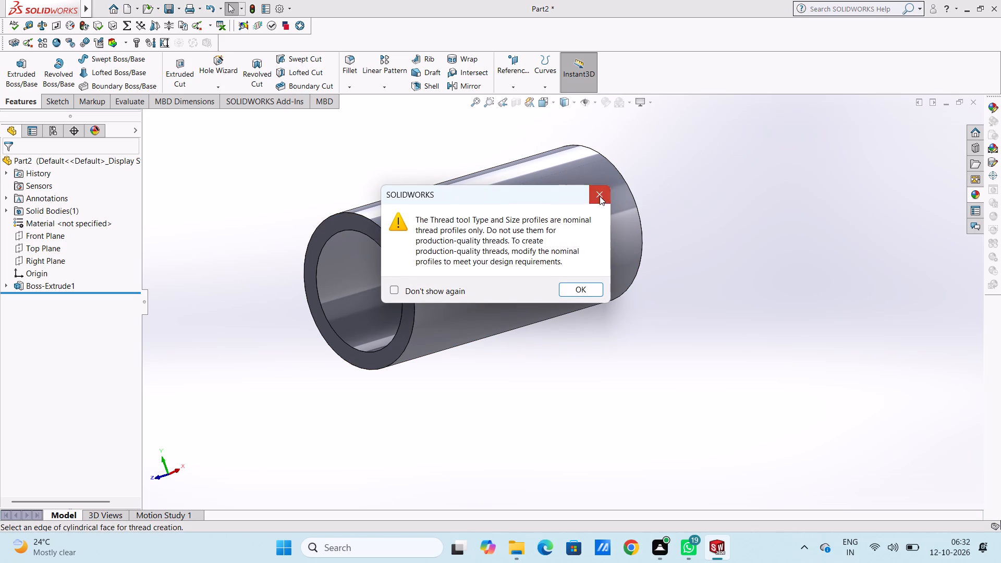
pyautogui.scroll(-4, 58, 435)
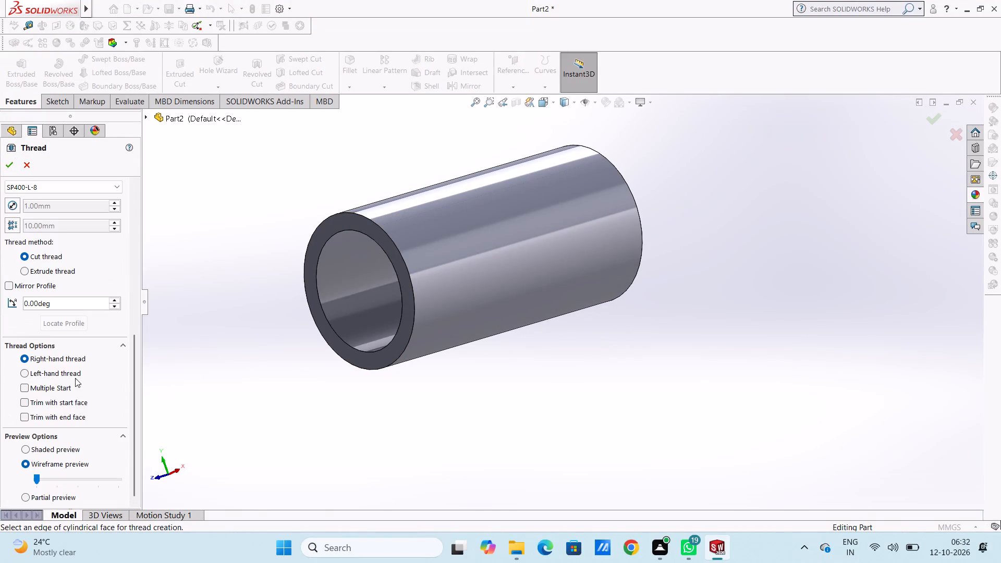
pyautogui.click(25, 272)
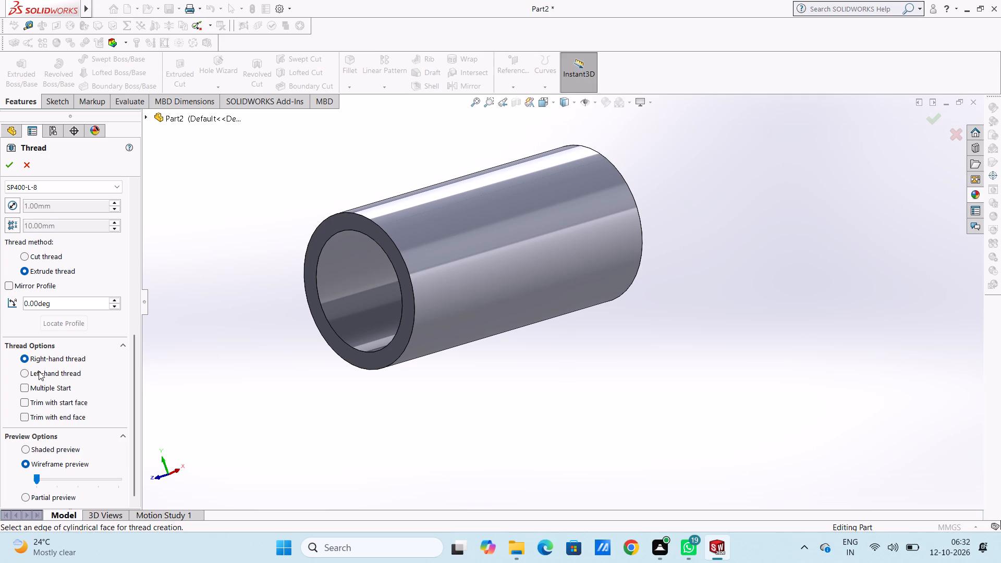
pyautogui.click(104, 235)
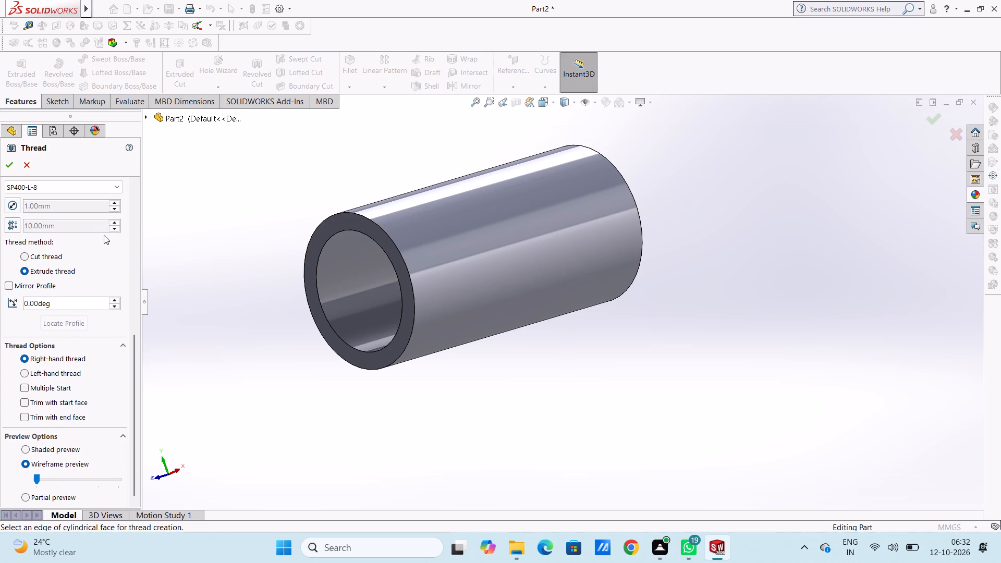
pyautogui.click(117, 228)
pyautogui.click(109, 231)
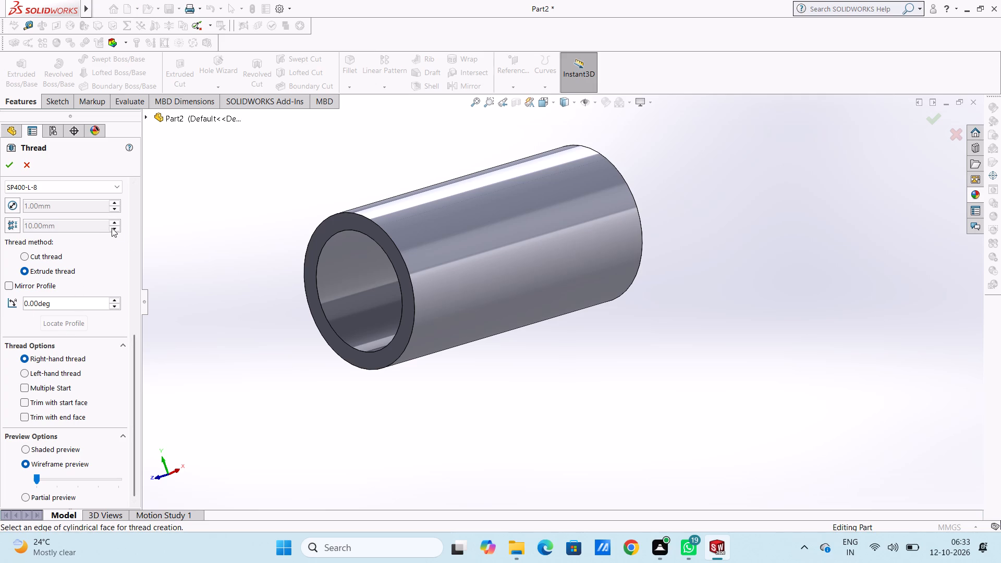
pyautogui.click(112, 228)
pyautogui.doubleClick(113, 225)
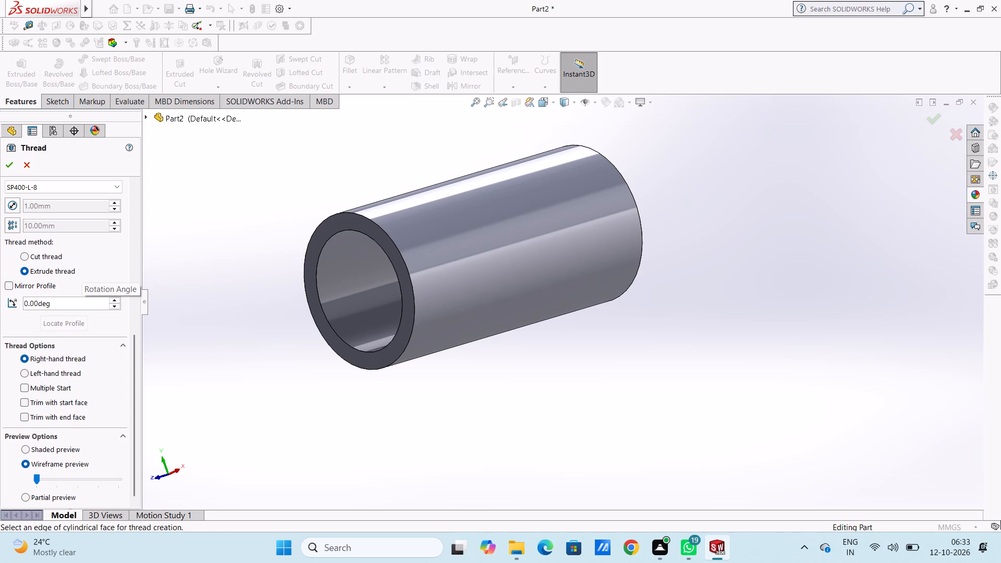
pyautogui.doubleClick(78, 309)
pyautogui.press('0')
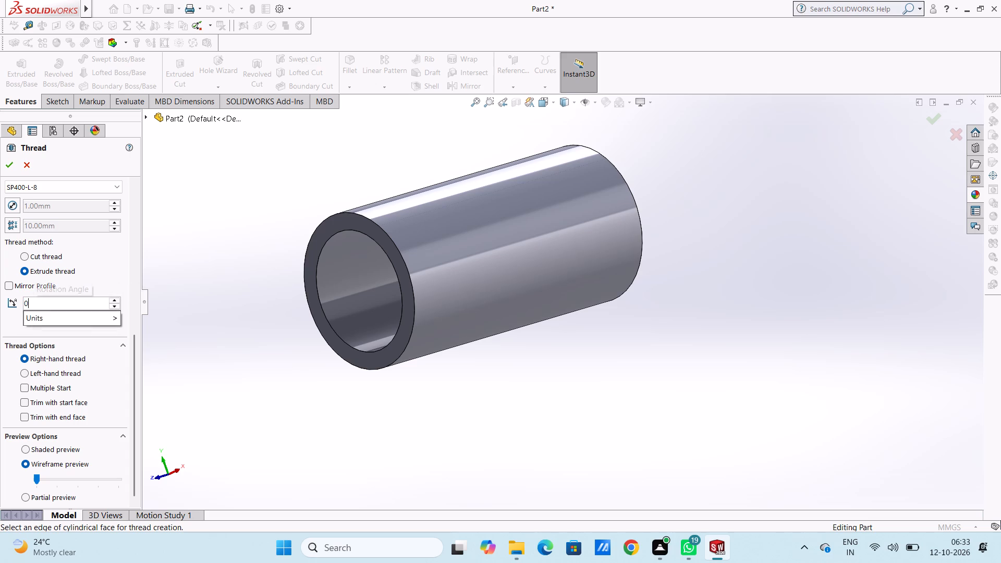
pyautogui.press('Return')
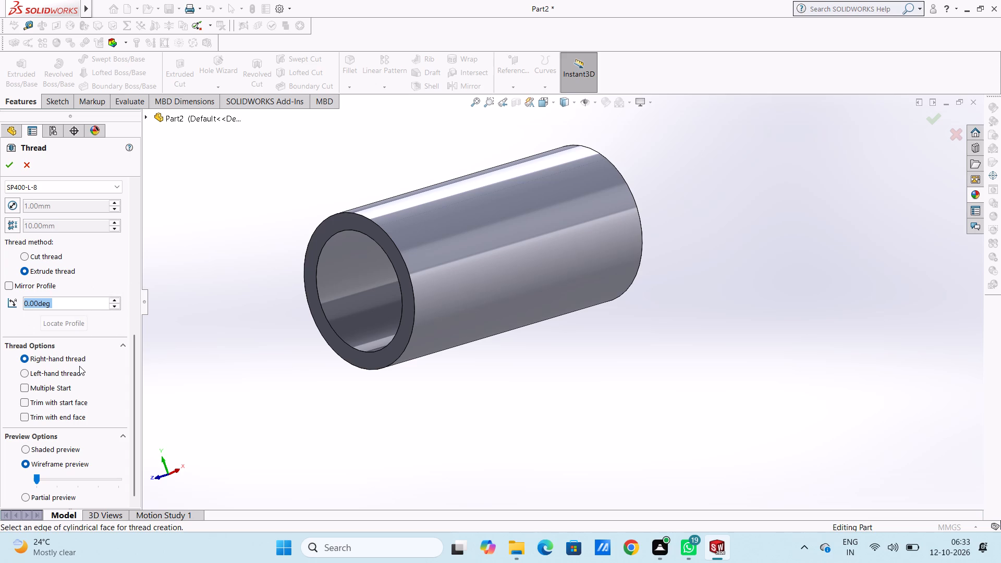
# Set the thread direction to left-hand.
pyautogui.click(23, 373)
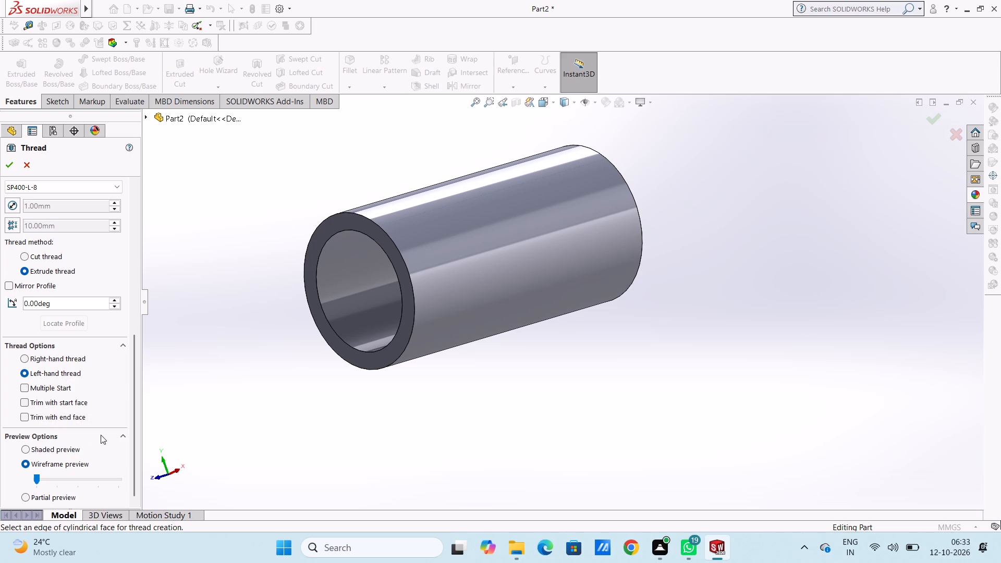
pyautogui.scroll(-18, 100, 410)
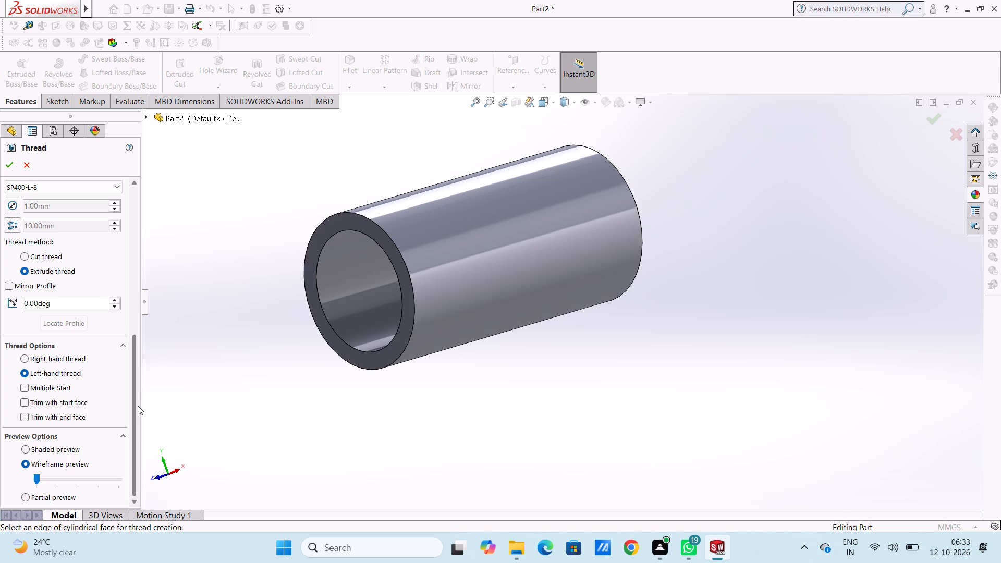
# Set the thread type to Inch Die and locate it on the outer circular edge of the tube's end away from the Front Plane.
pyautogui.scroll(1, 138, 406)
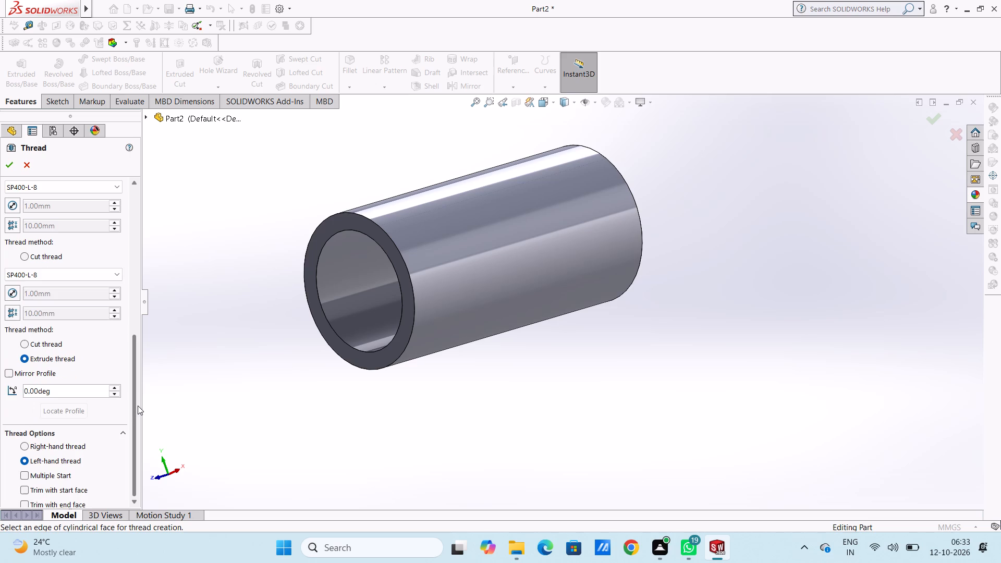
pyautogui.scroll(1, 133, 369)
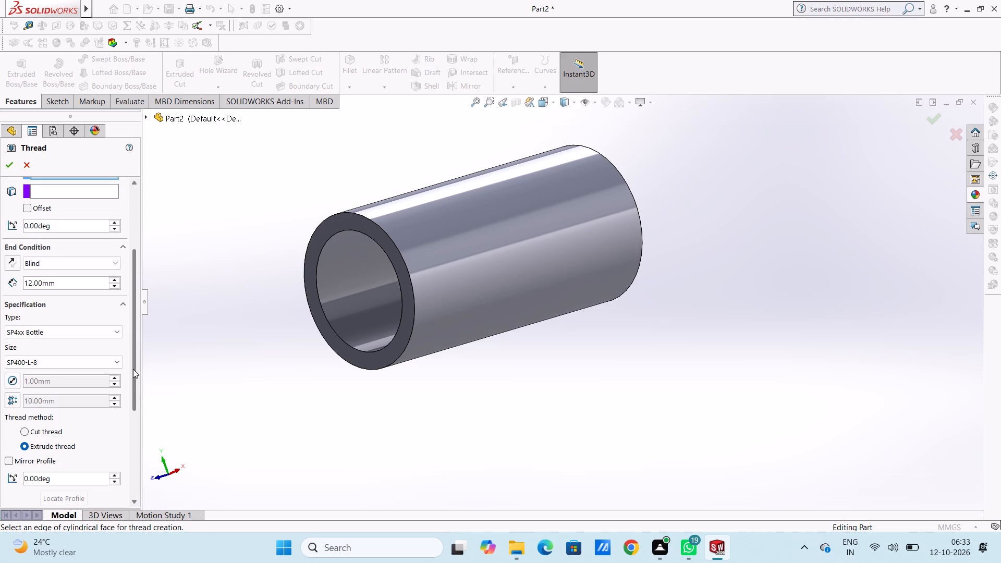
pyautogui.click(97, 331)
pyautogui.click(79, 345)
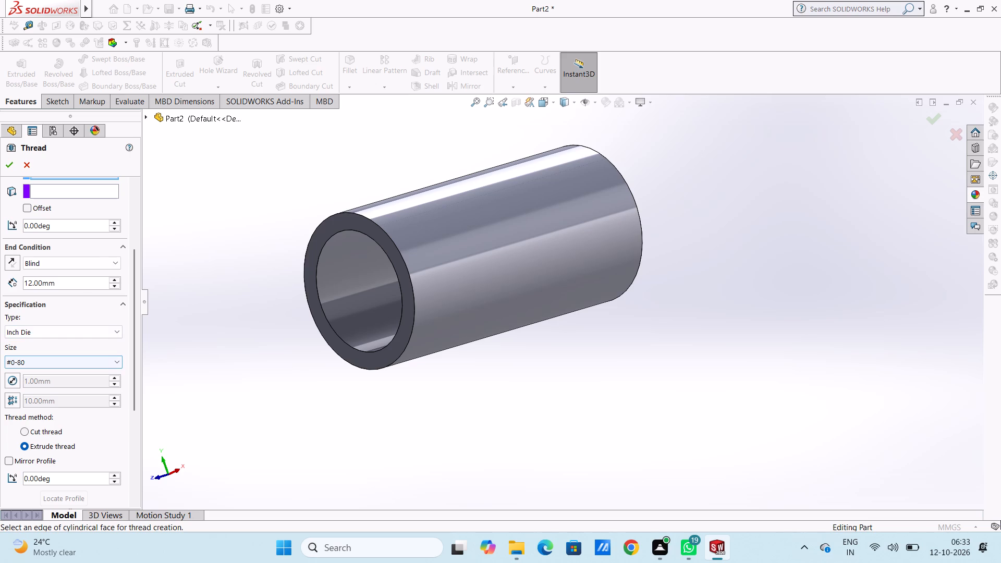
pyautogui.scroll(4, 96, 253)
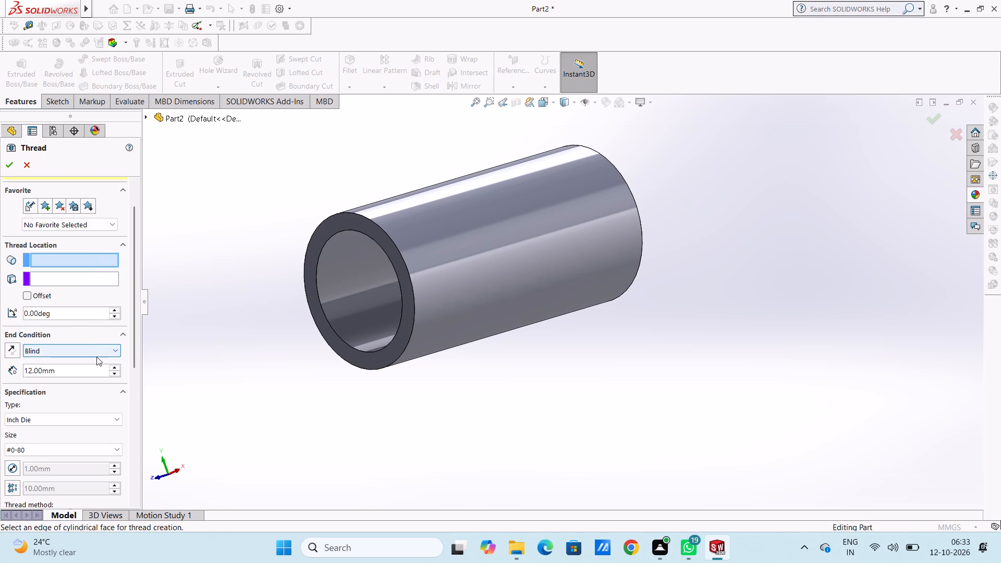
pyautogui.click(402, 254)
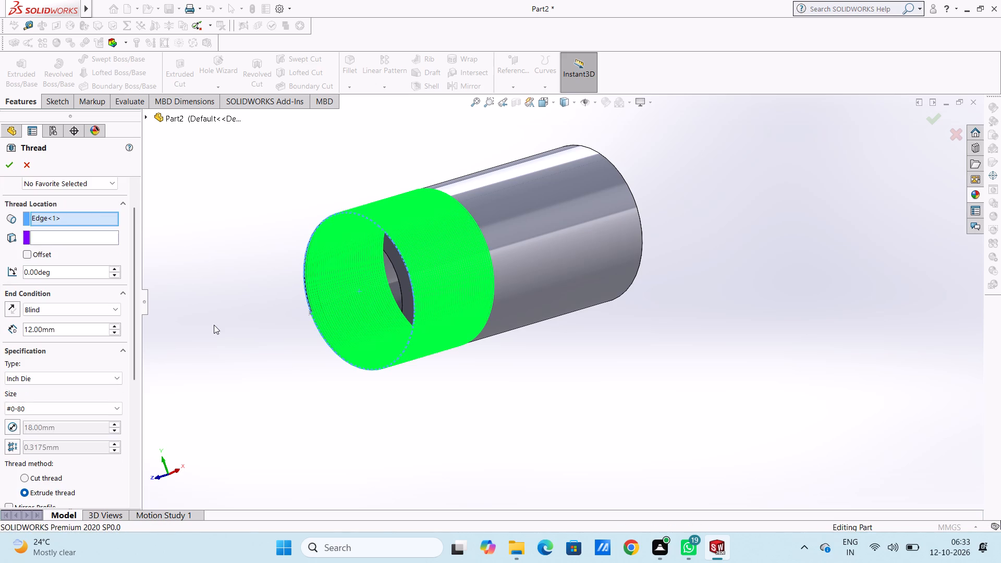
# Examine the Inch Die thread preview on the tube from several angles and distances.
pyautogui.scroll(3, 250, 314)
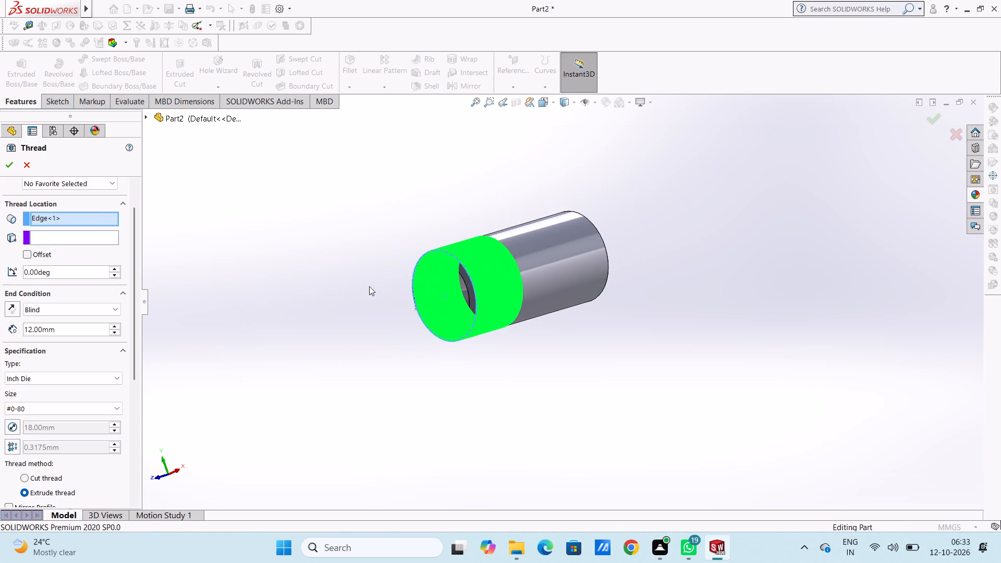
pyautogui.moveTo(381, 288); pyautogui.dragTo(388, 359, button='middle')
pyautogui.scroll(-5, 509, 286)
pyautogui.scroll(-2, 469, 319)
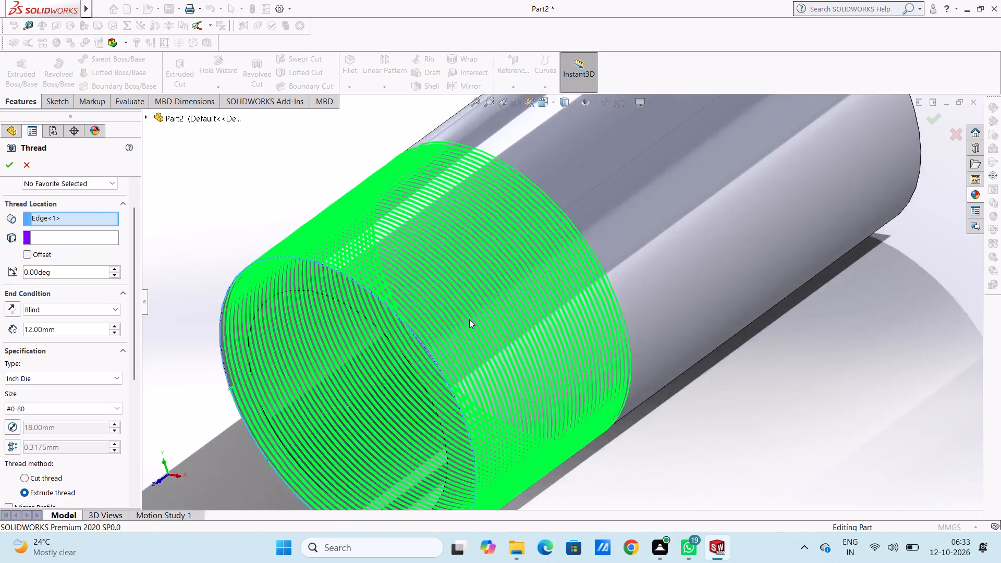
pyautogui.scroll(-3, 469, 319)
pyautogui.scroll(9, 469, 318)
pyautogui.moveTo(438, 362); pyautogui.dragTo(461, 306, button='middle')
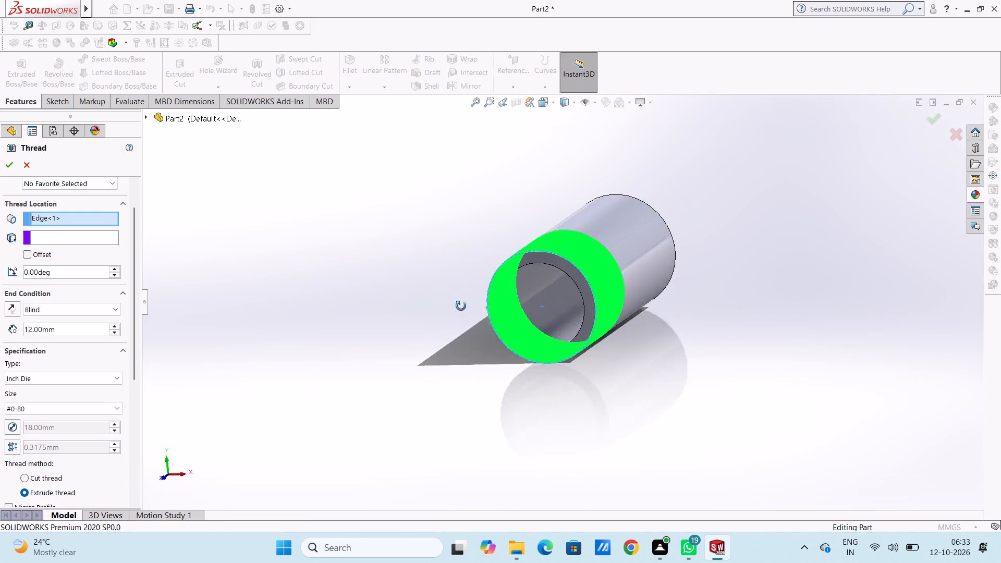
pyautogui.moveTo(461, 306); pyautogui.dragTo(456, 296, button='middle')
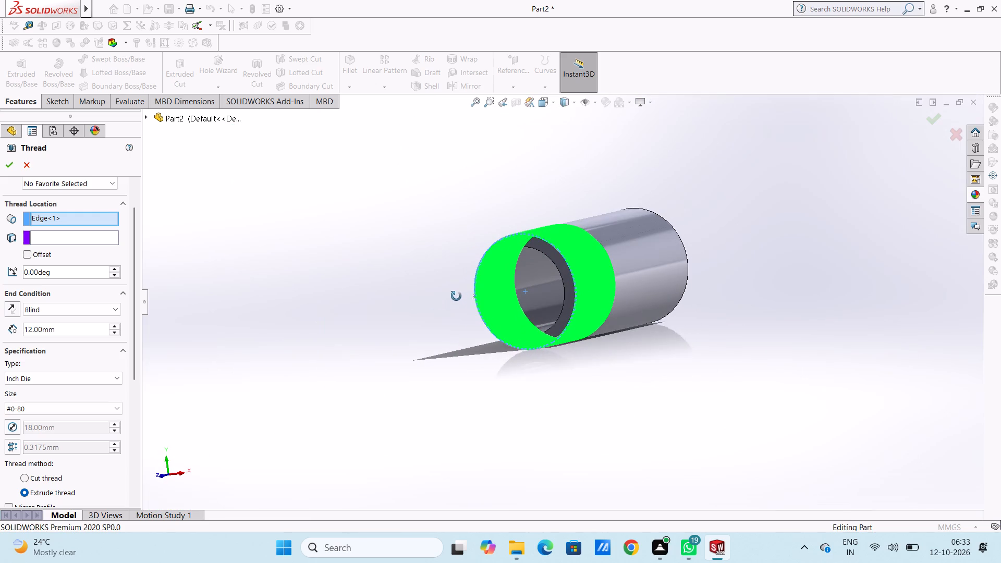
pyautogui.moveTo(456, 296); pyautogui.dragTo(452, 290, button='middle')
pyautogui.scroll(-2, 633, 307)
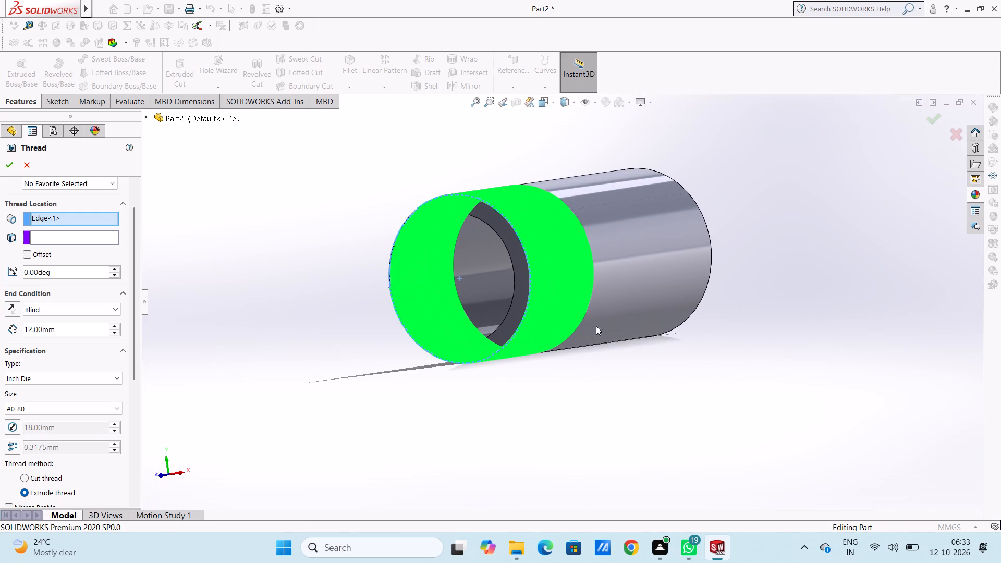
# Set the thread direction to right-hand.
pyautogui.scroll(-1, 42, 394)
pyautogui.scroll(-2, 111, 378)
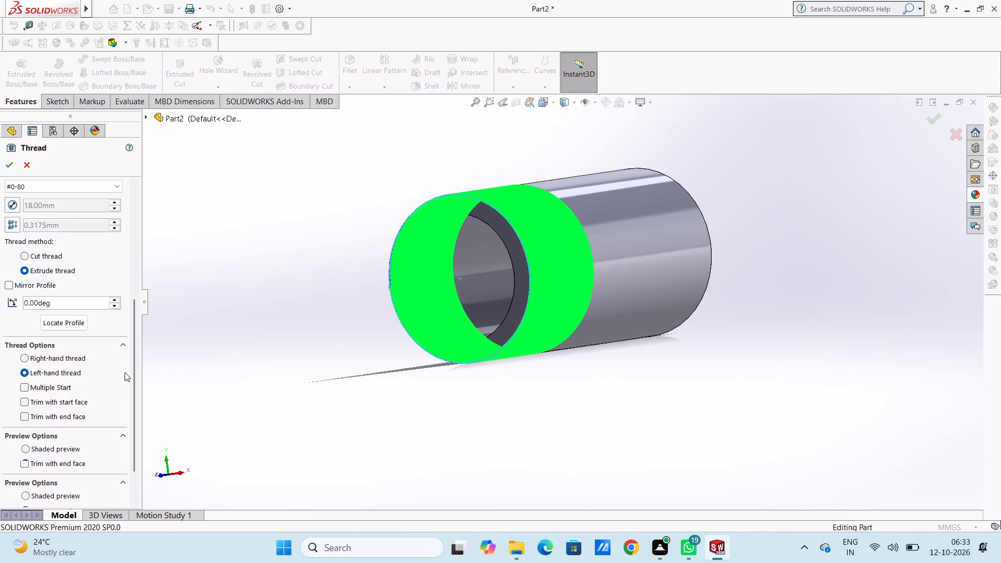
pyautogui.click(23, 358)
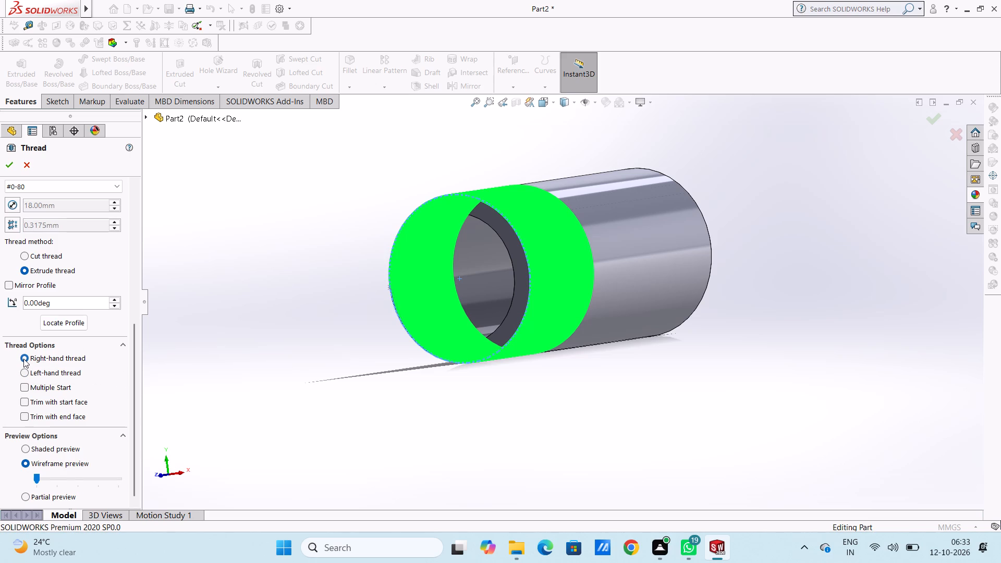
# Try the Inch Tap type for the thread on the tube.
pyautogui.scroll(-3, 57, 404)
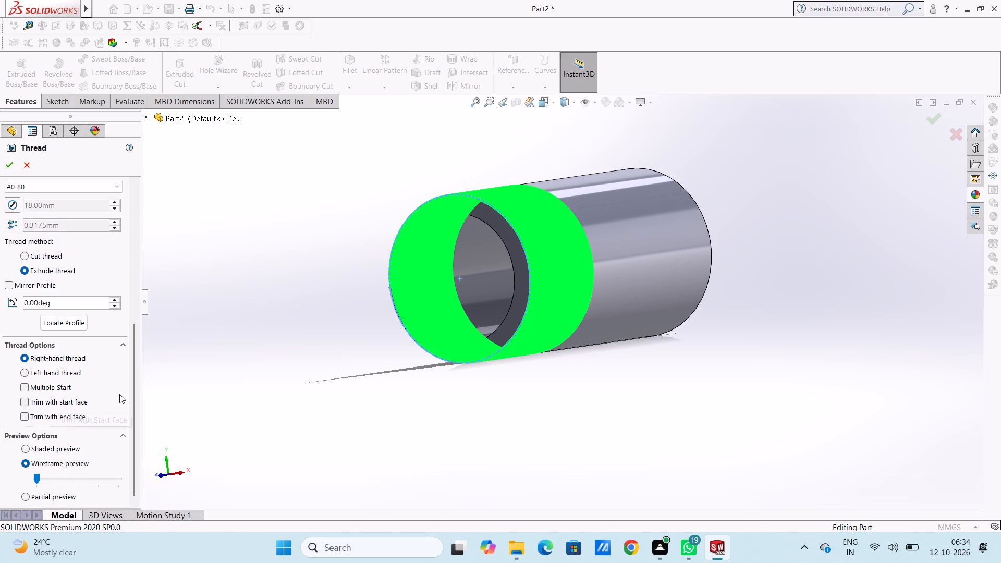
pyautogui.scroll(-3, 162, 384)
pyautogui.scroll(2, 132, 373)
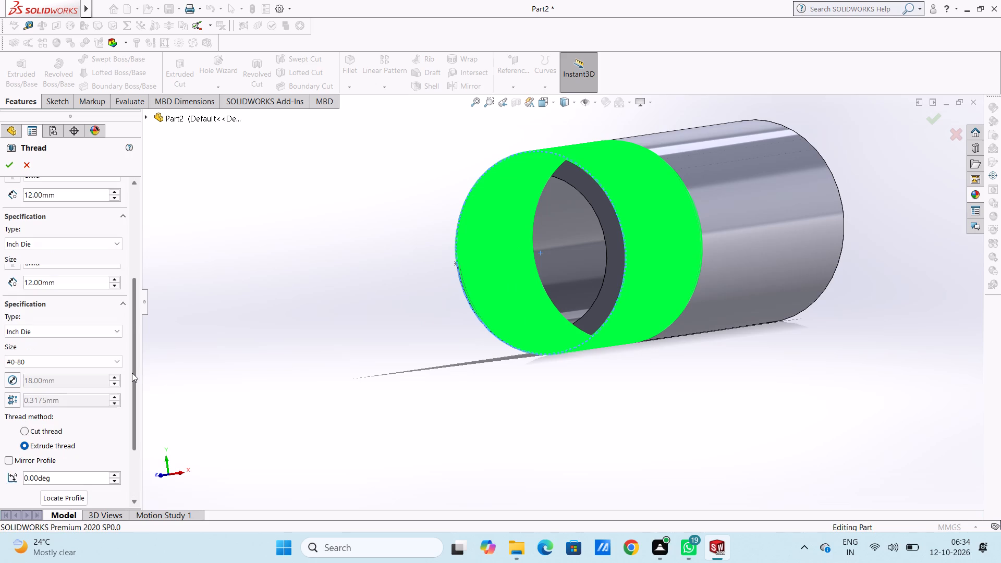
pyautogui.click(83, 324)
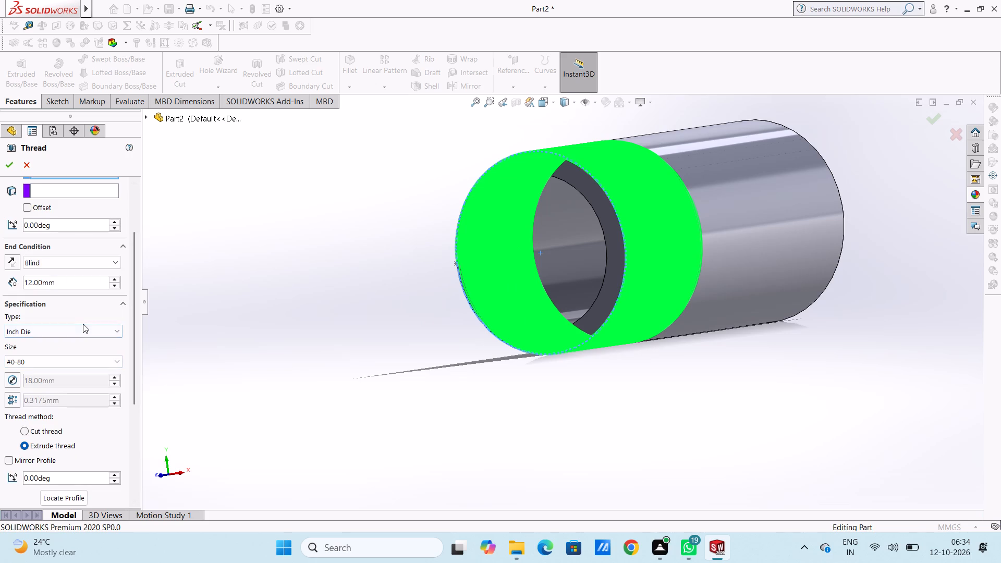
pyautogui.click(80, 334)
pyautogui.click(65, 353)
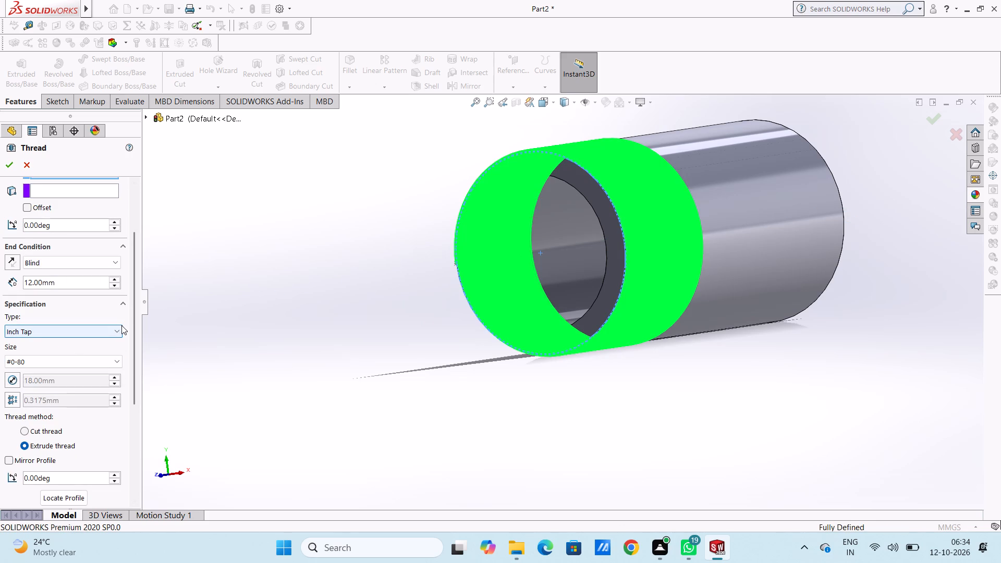
# Set the thread type to Metric Die.
pyautogui.click(121, 325)
pyautogui.click(65, 360)
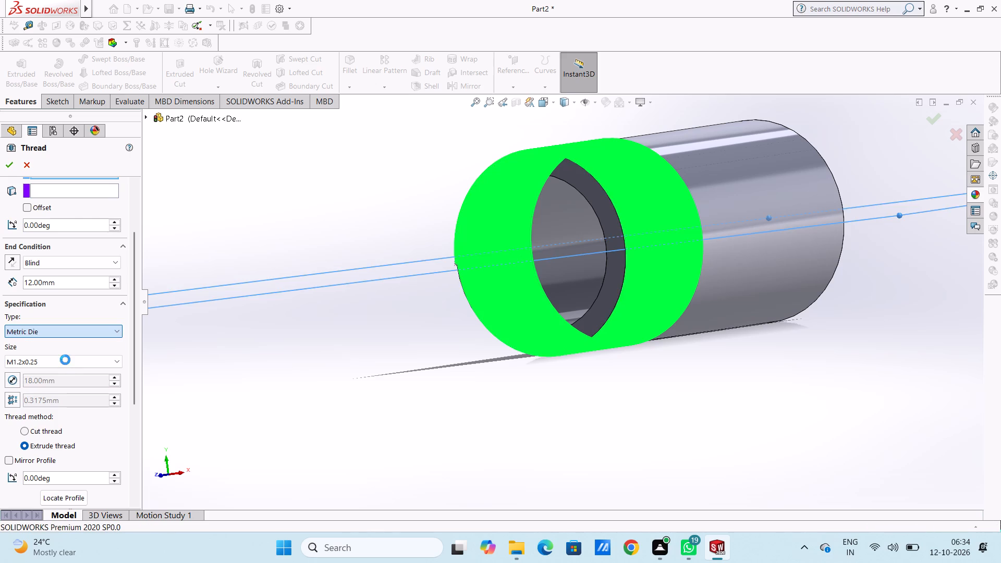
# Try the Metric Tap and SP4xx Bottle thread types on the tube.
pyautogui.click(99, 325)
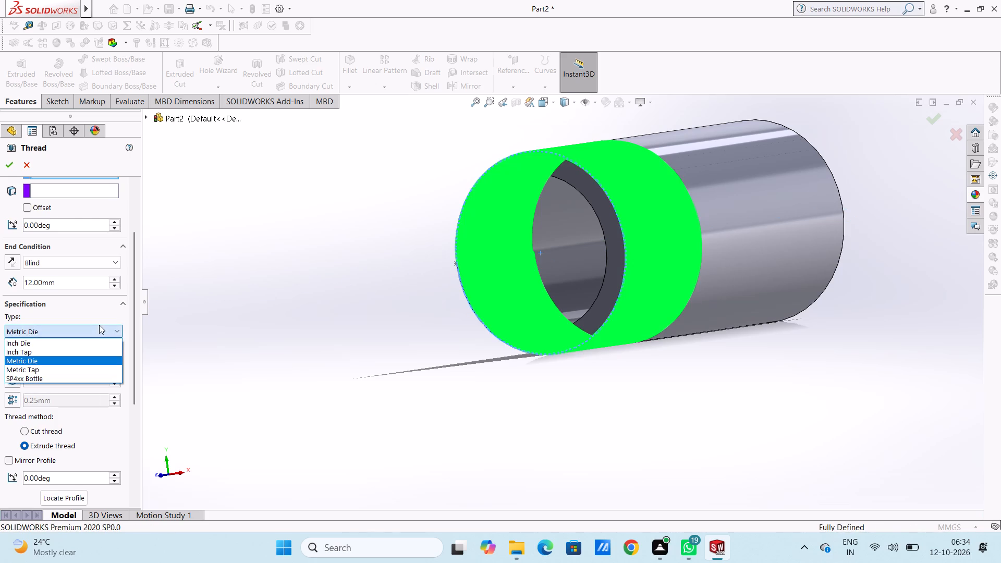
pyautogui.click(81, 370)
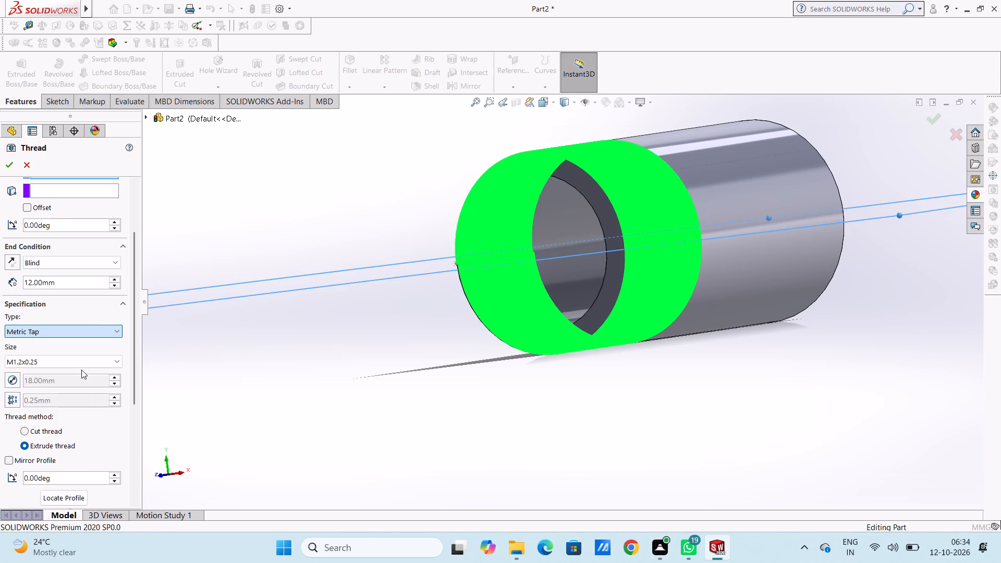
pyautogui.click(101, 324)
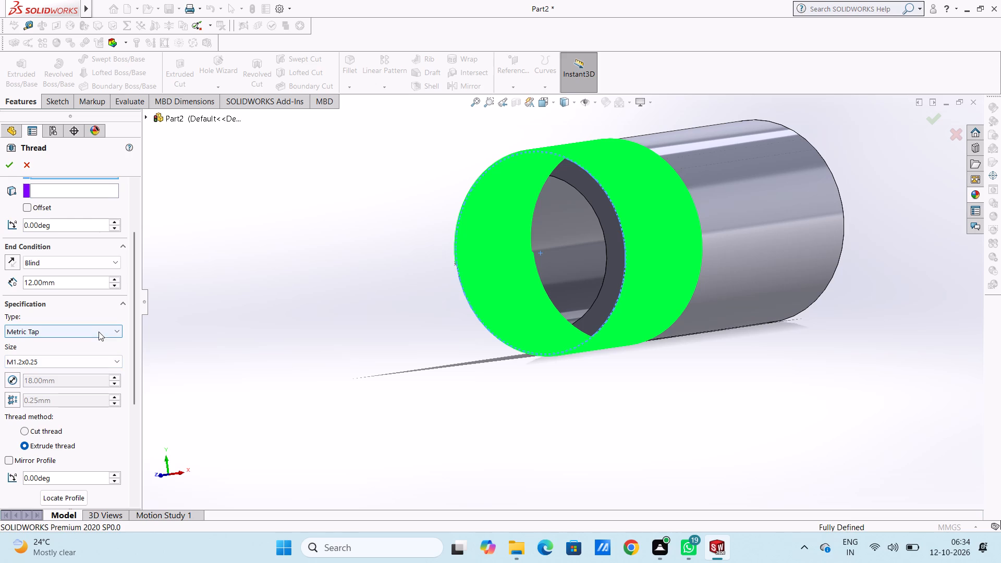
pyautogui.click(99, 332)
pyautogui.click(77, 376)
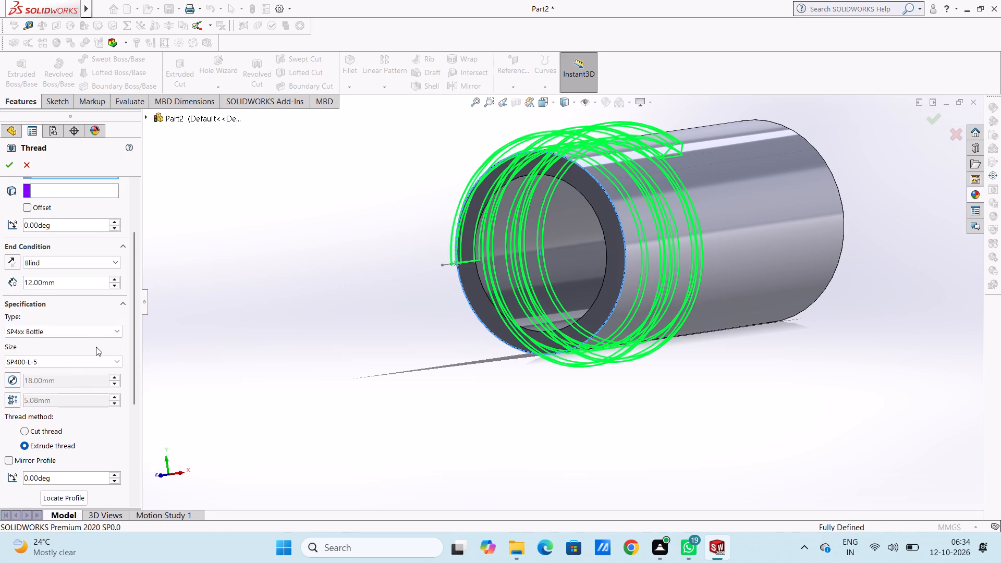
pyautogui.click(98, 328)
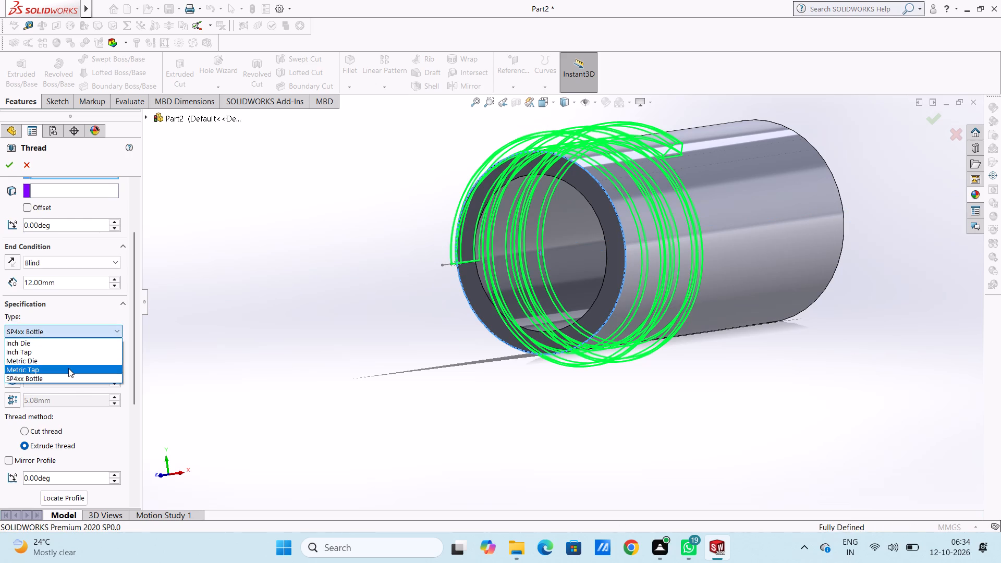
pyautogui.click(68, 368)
# Set the thread specification to Inch Die, size #10-24, and try to create the extruded thread.
pyautogui.click(96, 326)
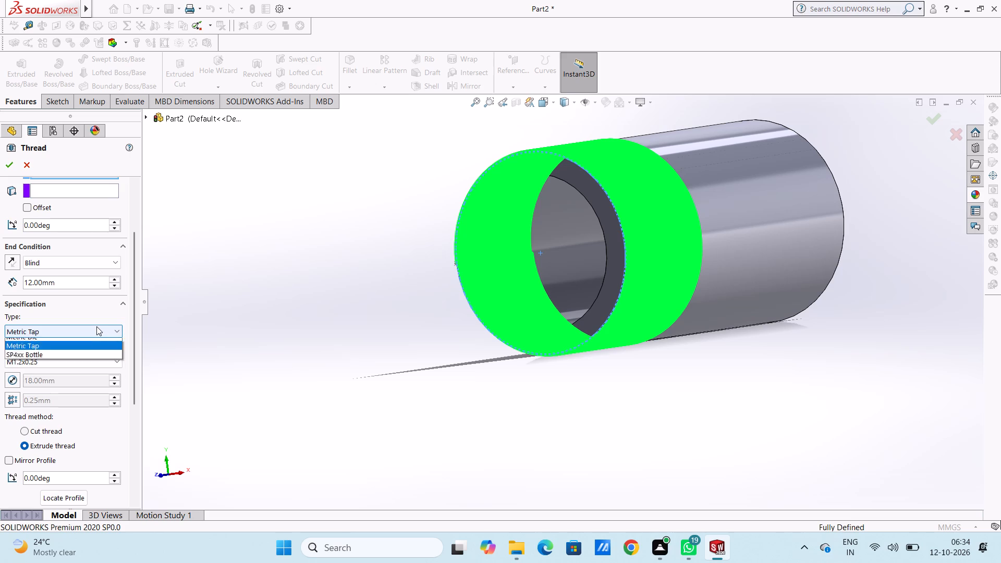
pyautogui.click(78, 339)
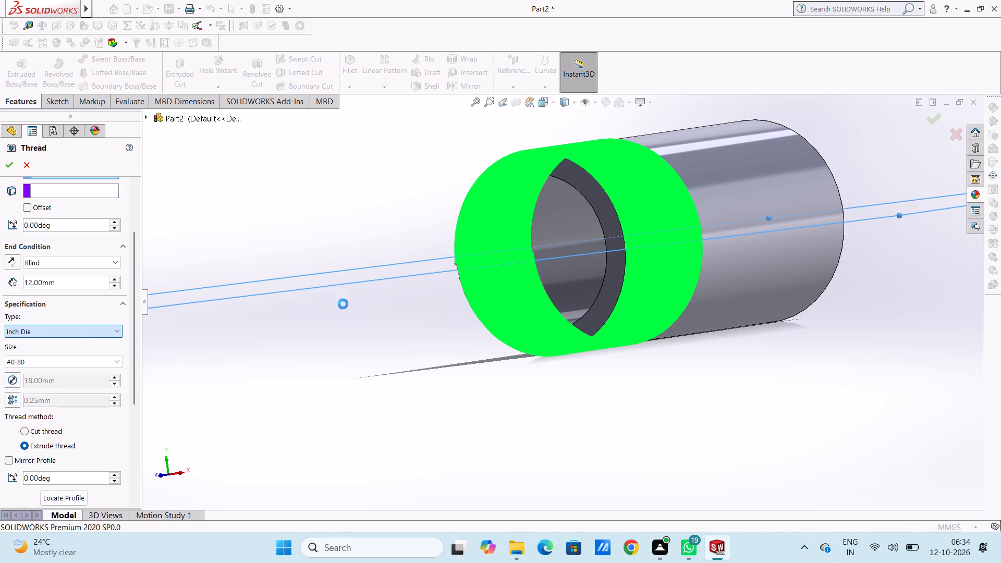
pyautogui.moveTo(401, 216); pyautogui.dragTo(367, 332, button='middle')
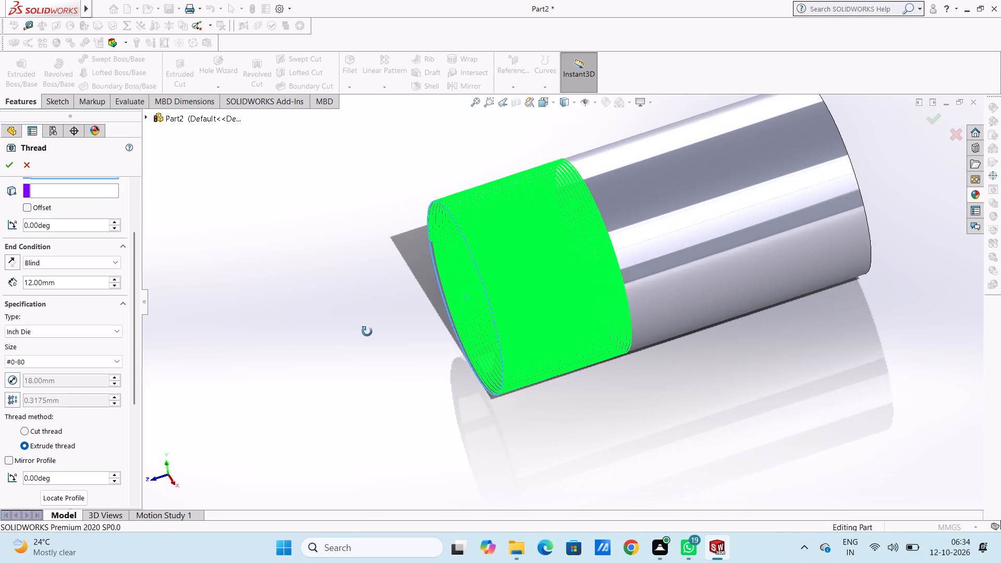
pyautogui.moveTo(367, 332); pyautogui.dragTo(376, 331, button='middle')
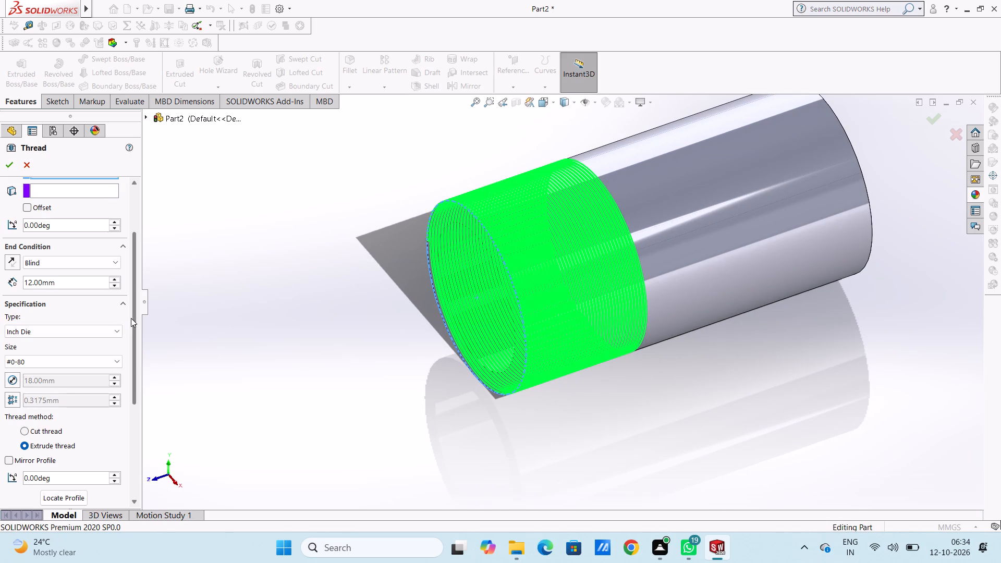
pyautogui.click(75, 361)
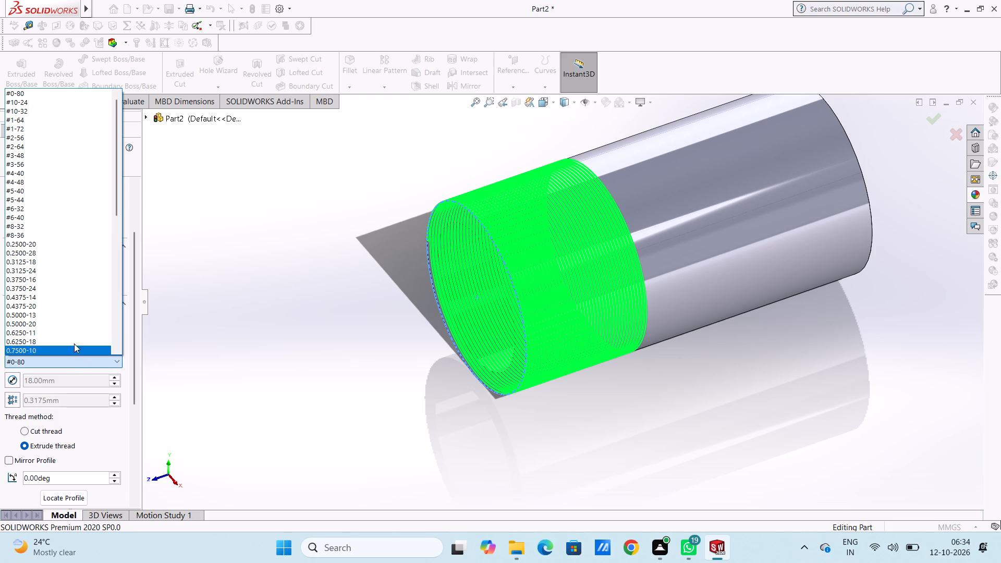
pyautogui.click(35, 101)
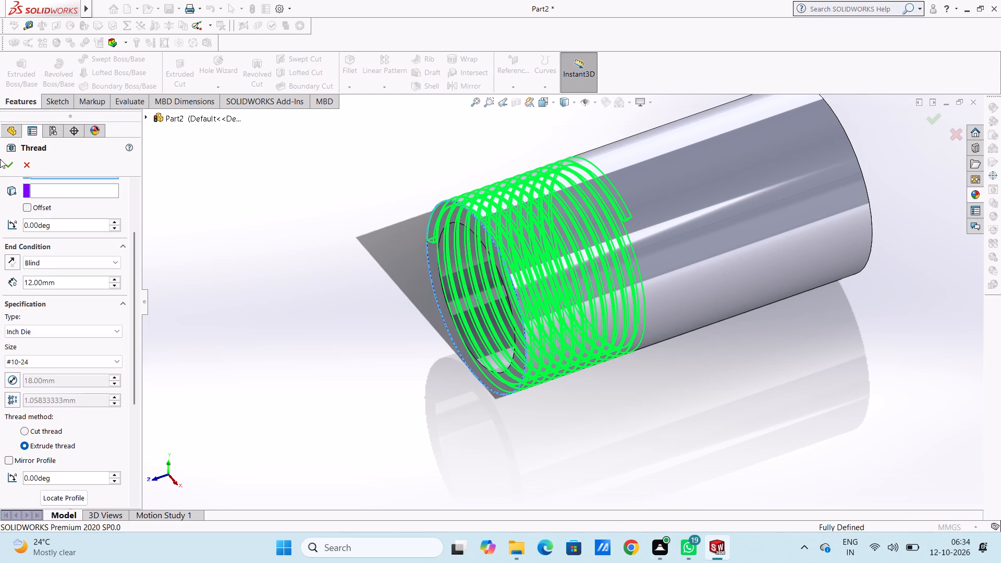
pyautogui.click(11, 169)
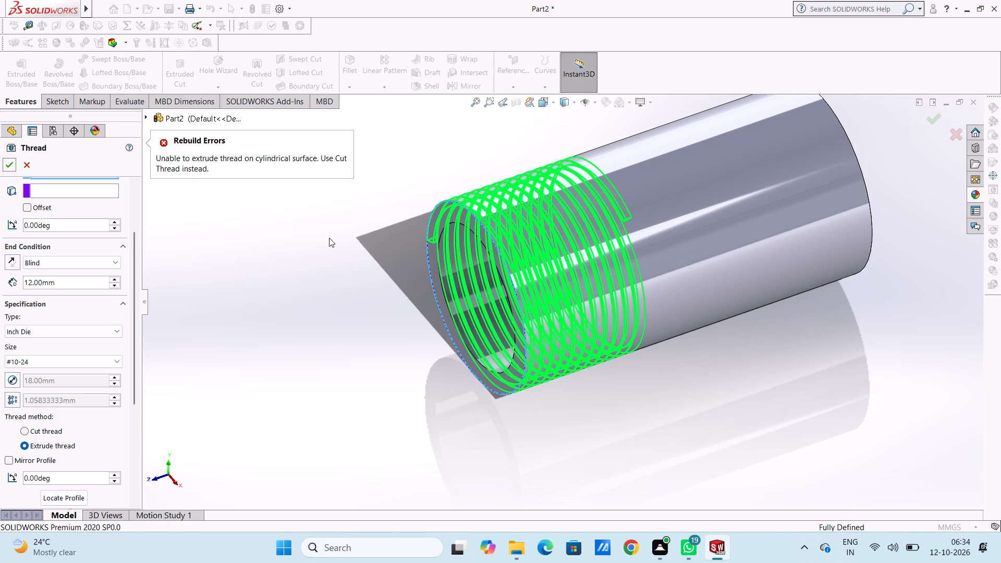
pyautogui.click(11, 166)
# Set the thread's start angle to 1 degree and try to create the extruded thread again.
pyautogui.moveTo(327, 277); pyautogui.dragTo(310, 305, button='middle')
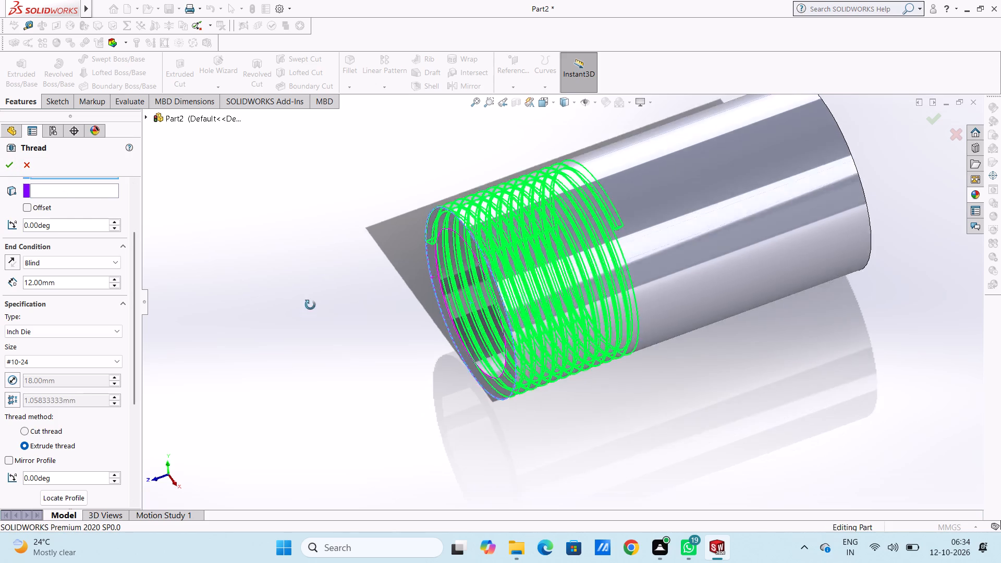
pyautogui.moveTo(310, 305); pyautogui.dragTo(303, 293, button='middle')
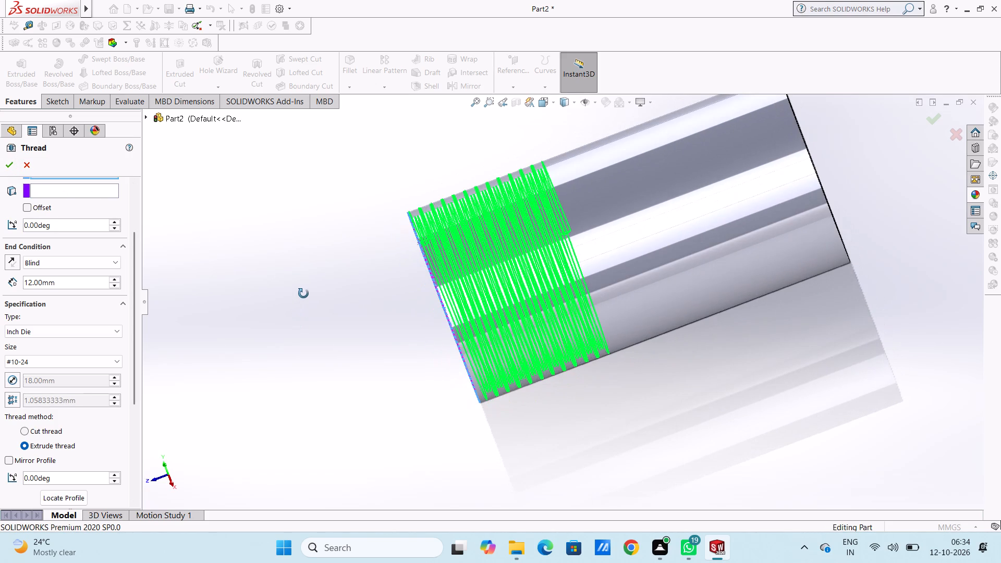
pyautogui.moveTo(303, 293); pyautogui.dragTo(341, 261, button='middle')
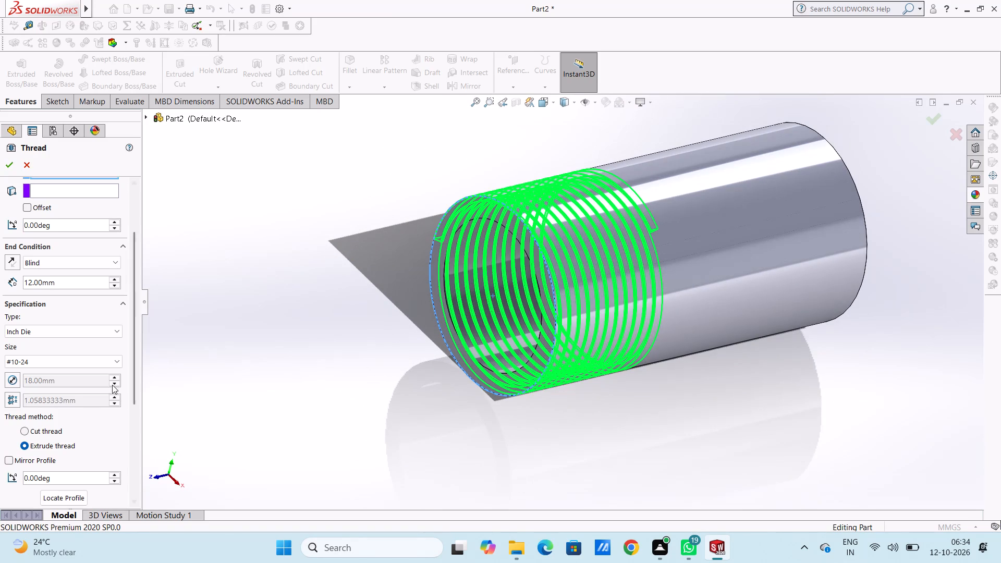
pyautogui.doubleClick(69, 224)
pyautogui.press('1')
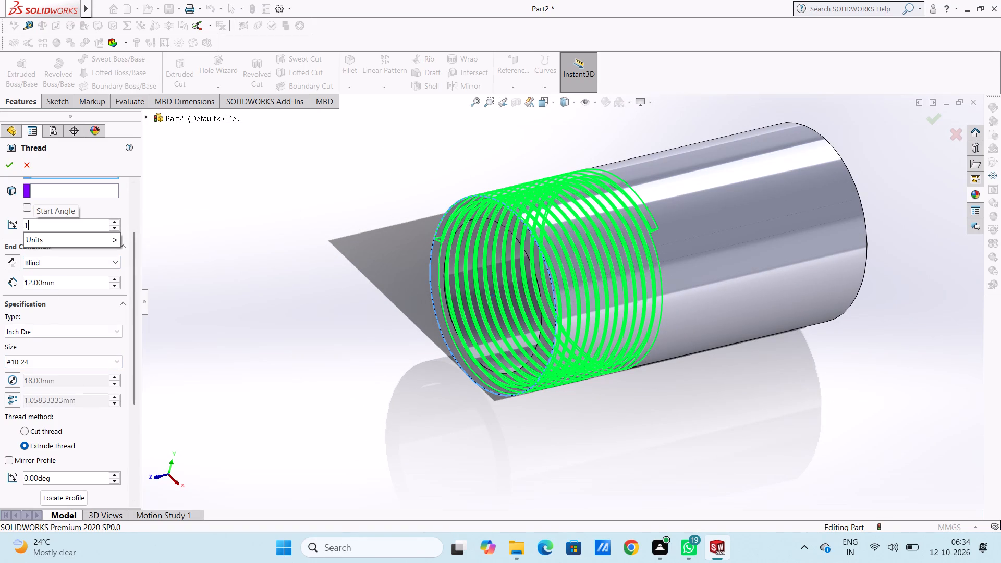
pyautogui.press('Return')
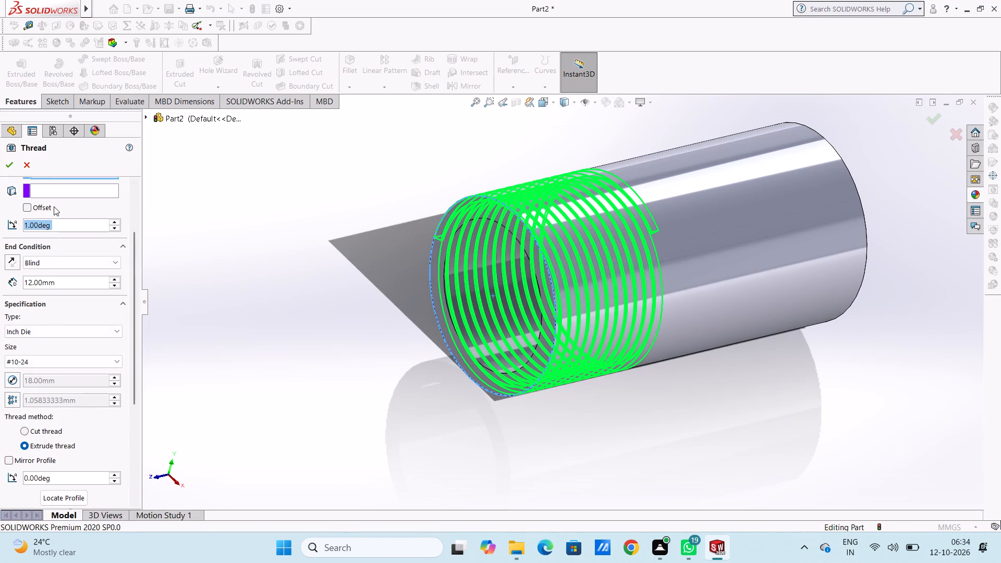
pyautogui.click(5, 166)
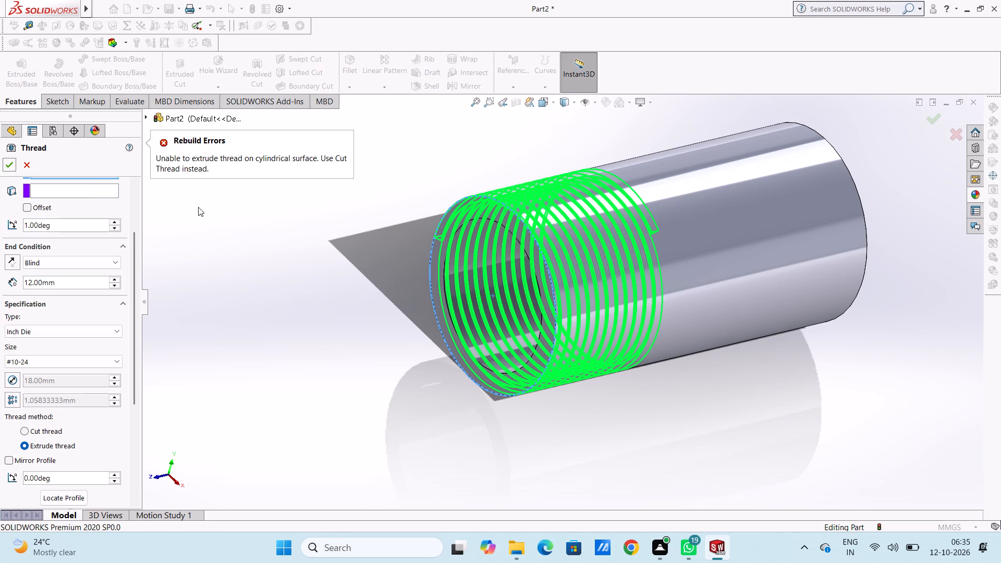
# Set the thread's start angle to 12 degrees and try to create the extruded thread.
pyautogui.scroll(4, 135, 207)
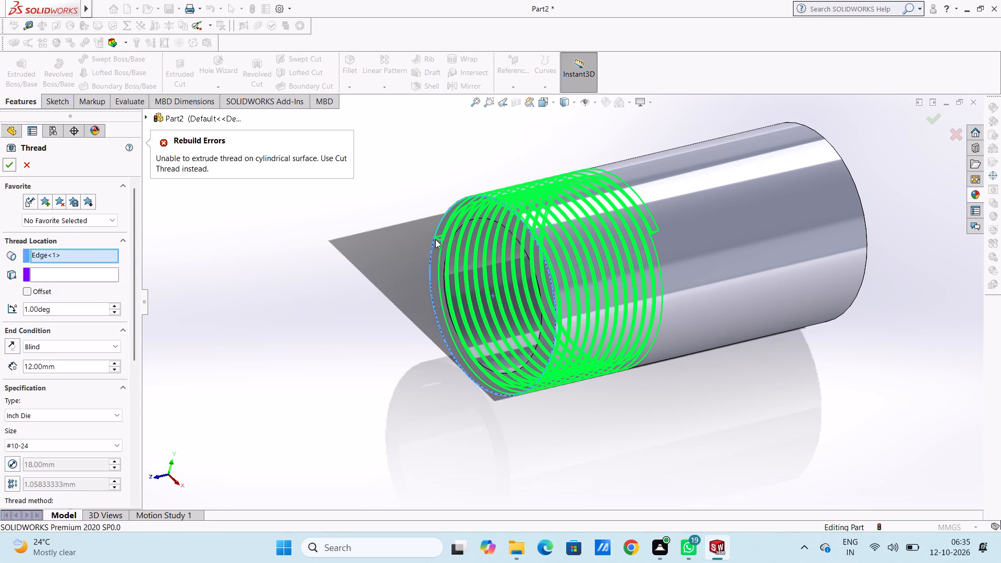
pyautogui.moveTo(440, 238); pyautogui.dragTo(440, 248)
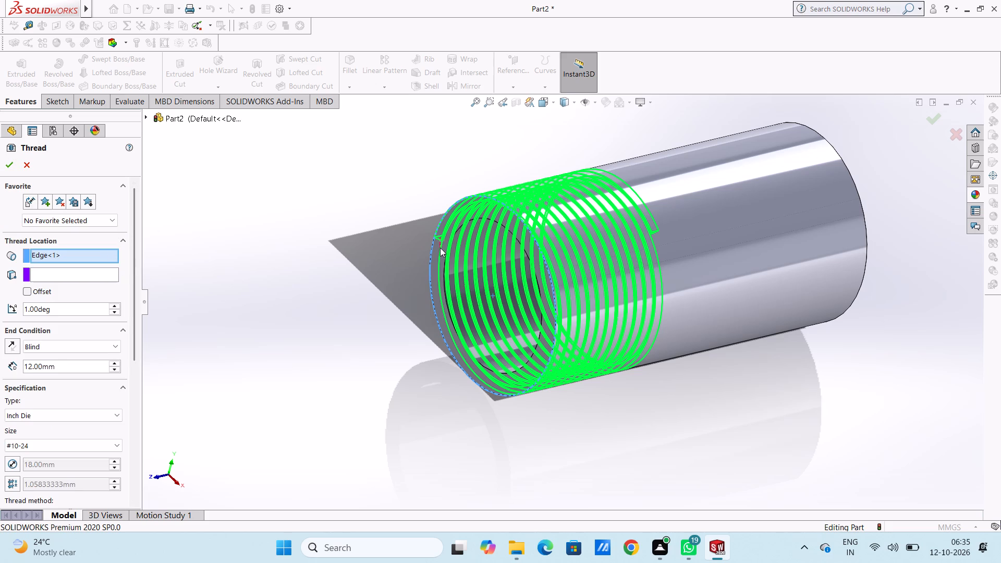
pyautogui.moveTo(440, 248); pyautogui.dragTo(440, 249)
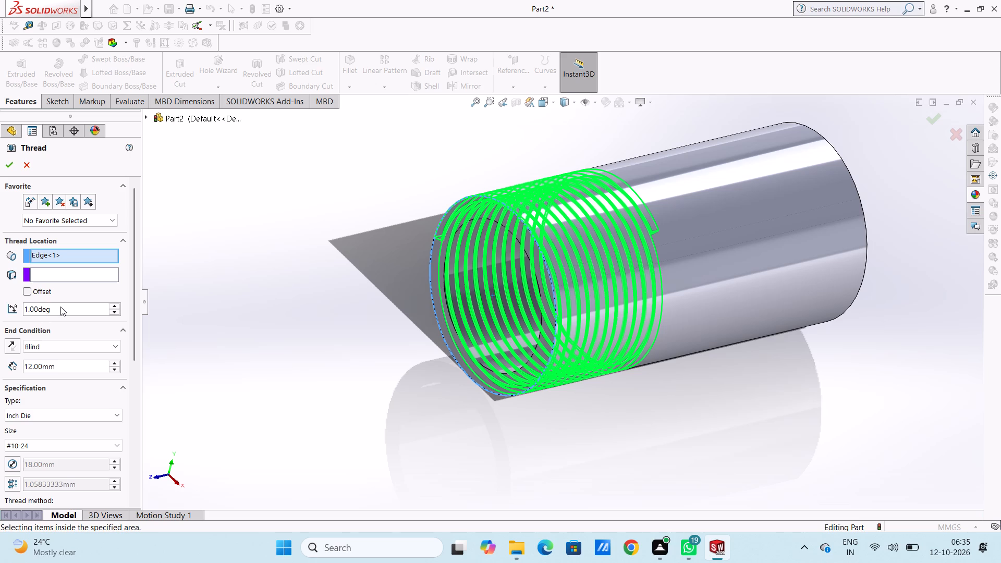
pyautogui.doubleClick(60, 306)
pyautogui.write('12')
pyautogui.press('Return')
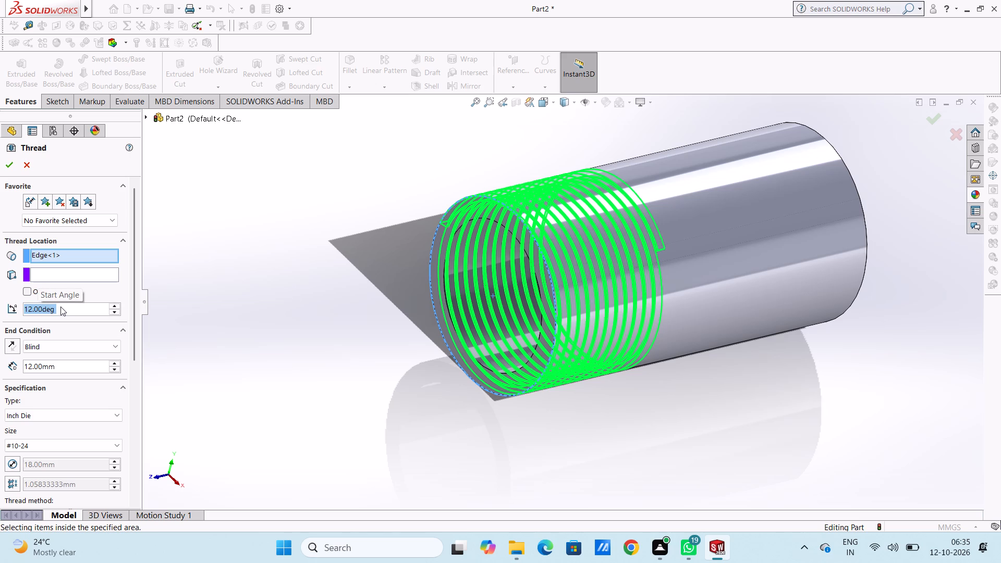
pyautogui.click(14, 165)
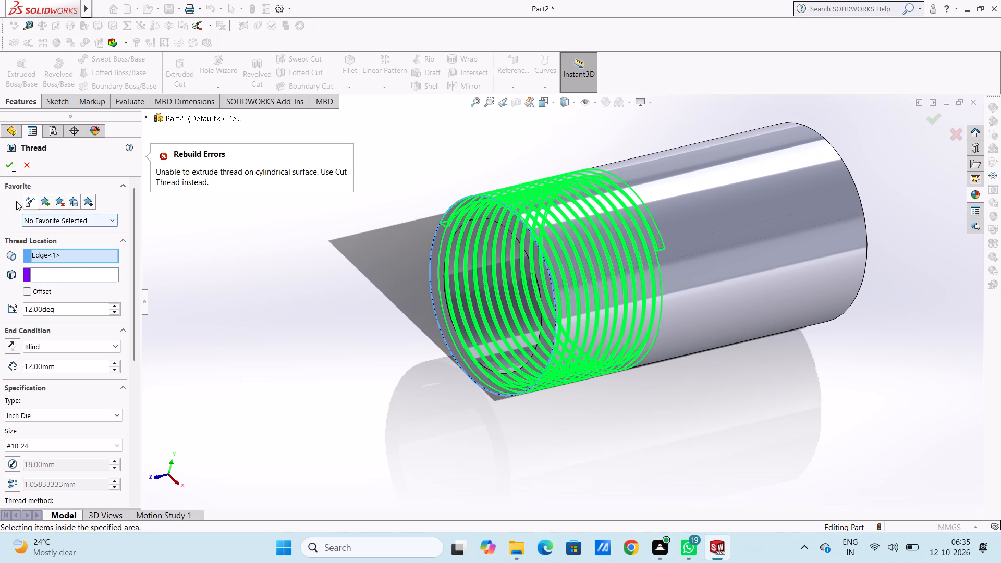
pyautogui.click(11, 167)
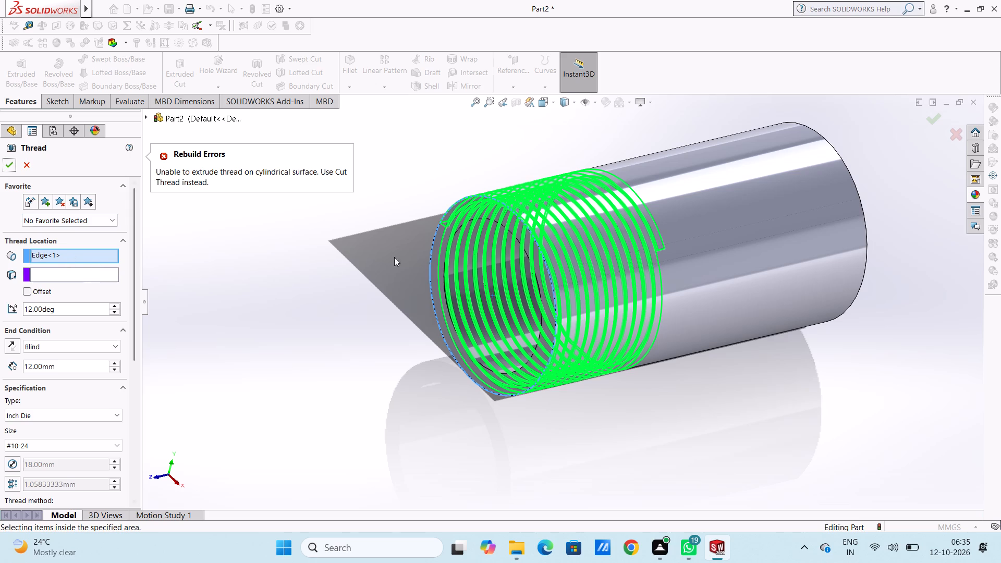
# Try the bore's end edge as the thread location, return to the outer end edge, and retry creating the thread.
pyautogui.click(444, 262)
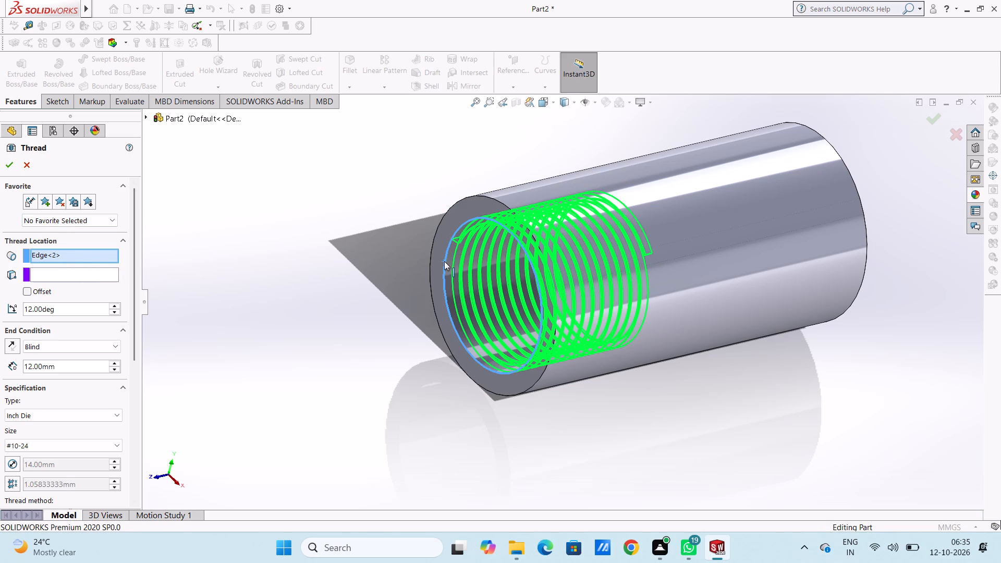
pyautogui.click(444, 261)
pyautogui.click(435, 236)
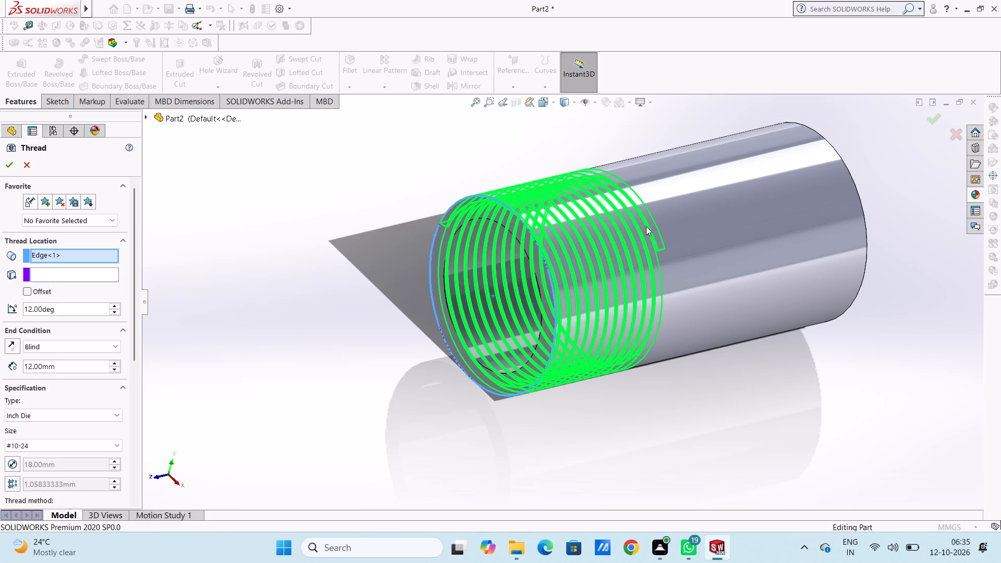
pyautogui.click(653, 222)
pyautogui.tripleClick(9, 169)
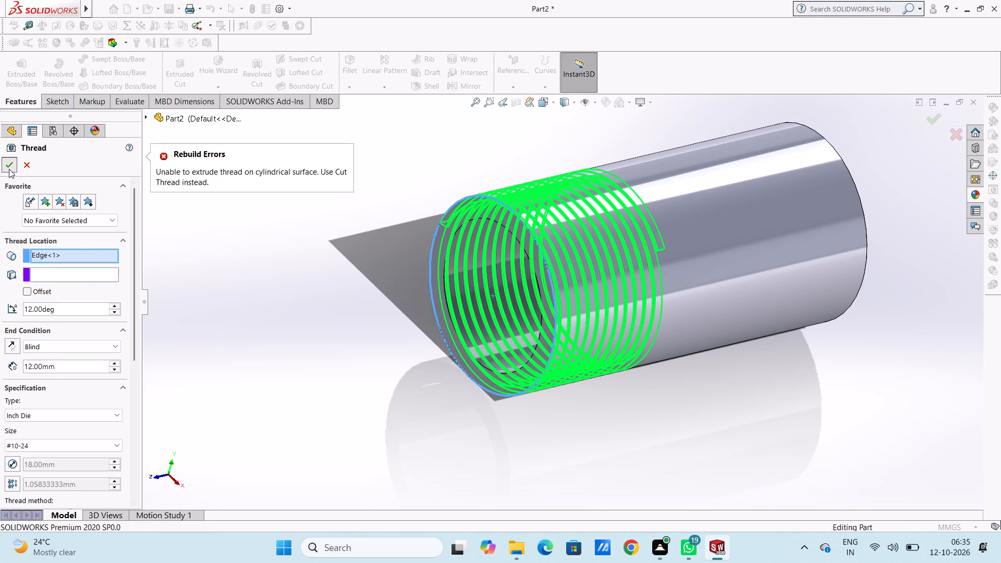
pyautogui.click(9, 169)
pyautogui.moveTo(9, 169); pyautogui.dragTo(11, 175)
# Change the thread's end condition to Revolutions and try to create the extruded thread.
pyautogui.scroll(-2, 101, 346)
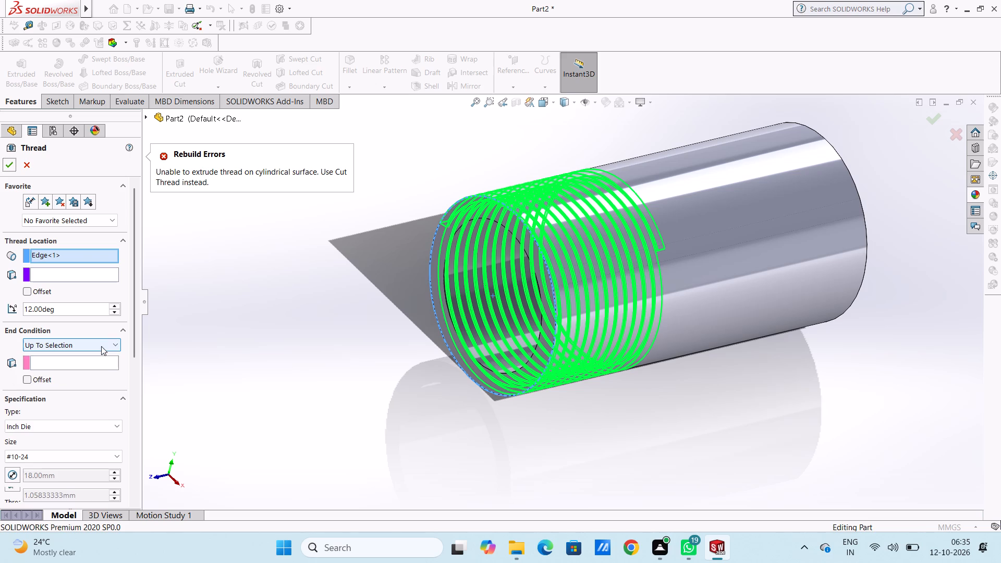
pyautogui.scroll(1, 101, 346)
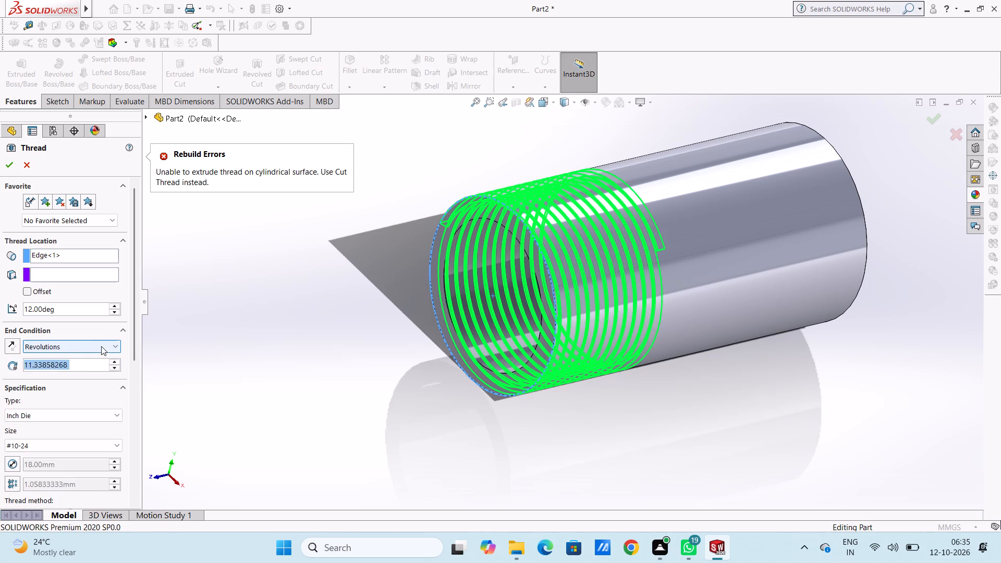
pyautogui.scroll(2, 101, 346)
pyautogui.click(101, 346)
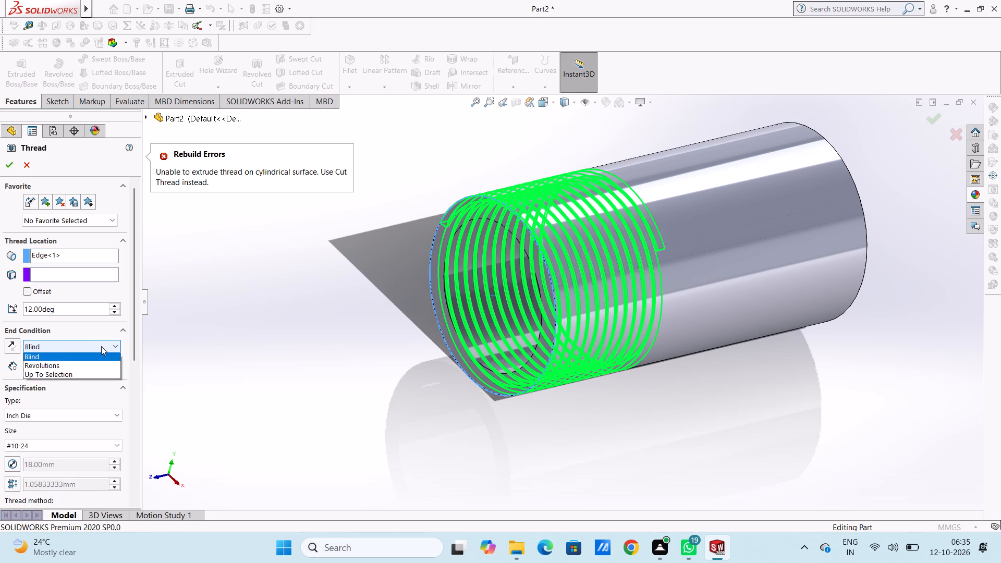
pyautogui.click(97, 367)
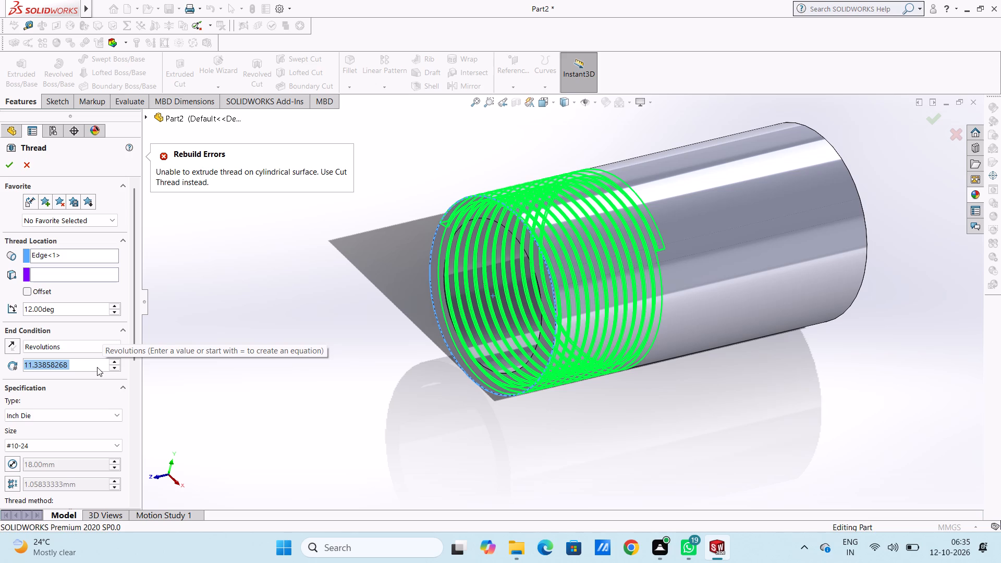
pyautogui.click(9, 166)
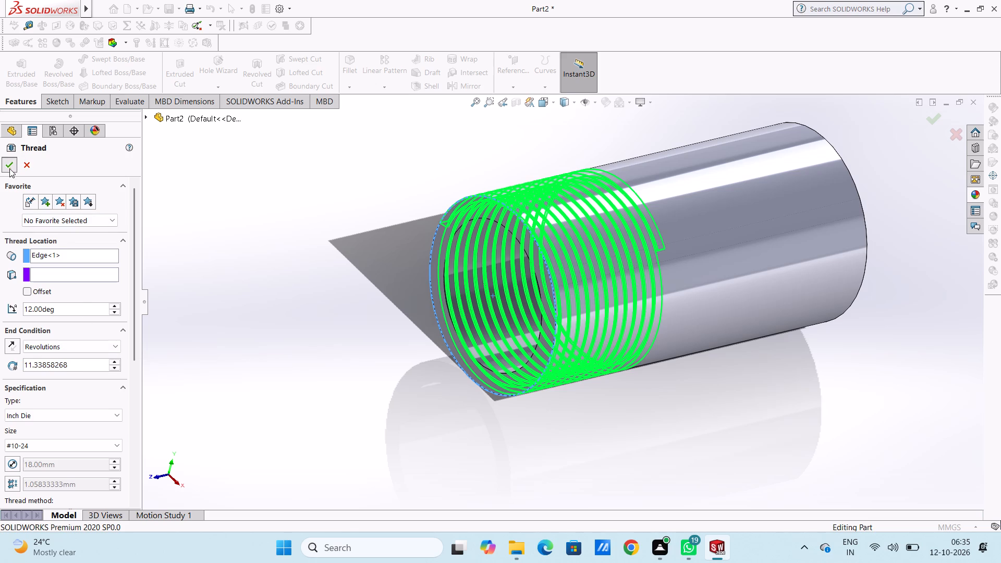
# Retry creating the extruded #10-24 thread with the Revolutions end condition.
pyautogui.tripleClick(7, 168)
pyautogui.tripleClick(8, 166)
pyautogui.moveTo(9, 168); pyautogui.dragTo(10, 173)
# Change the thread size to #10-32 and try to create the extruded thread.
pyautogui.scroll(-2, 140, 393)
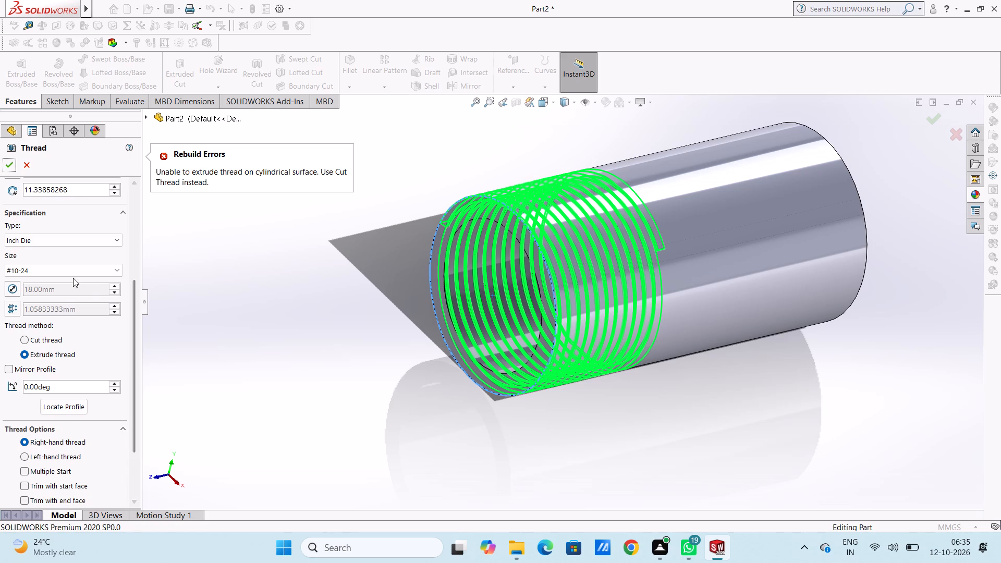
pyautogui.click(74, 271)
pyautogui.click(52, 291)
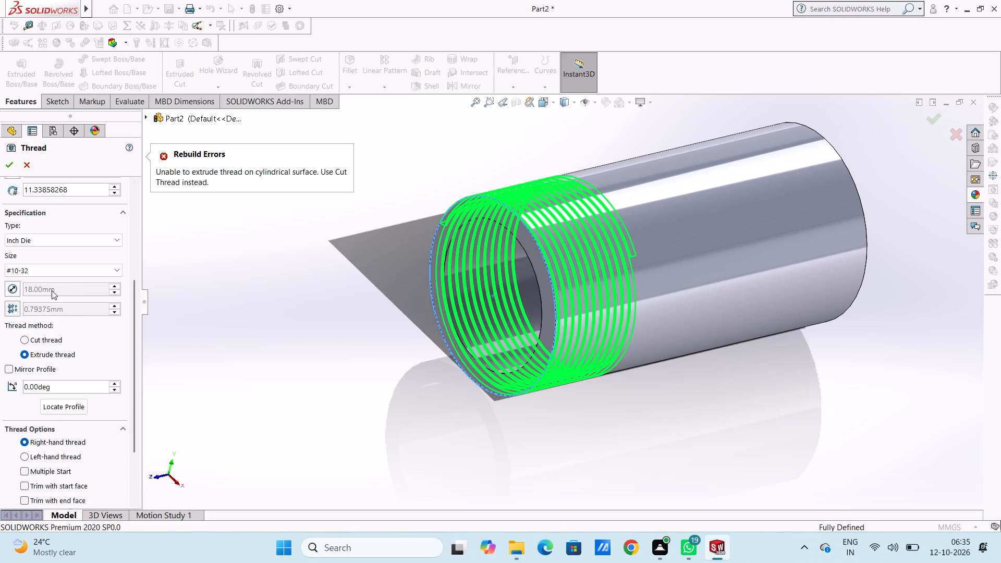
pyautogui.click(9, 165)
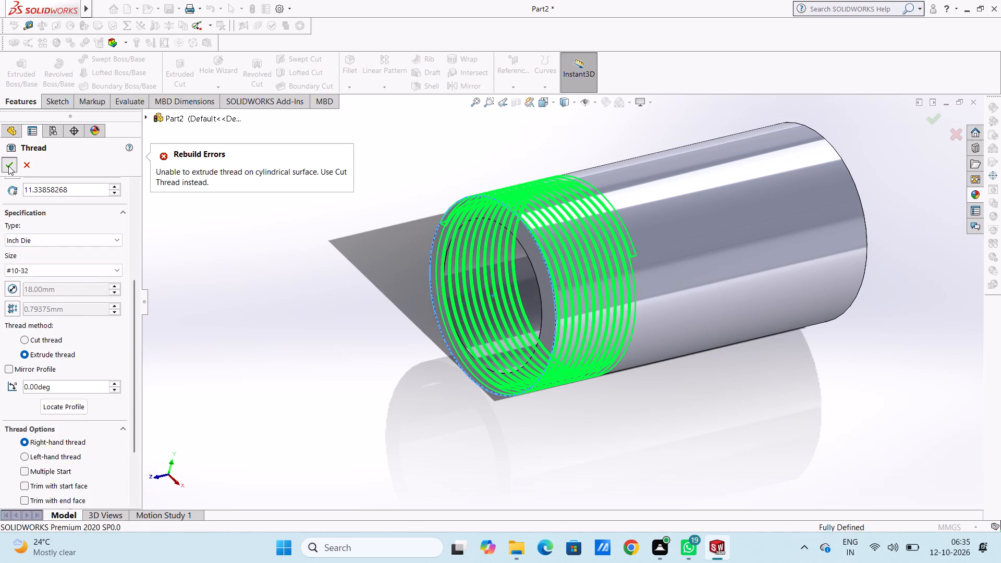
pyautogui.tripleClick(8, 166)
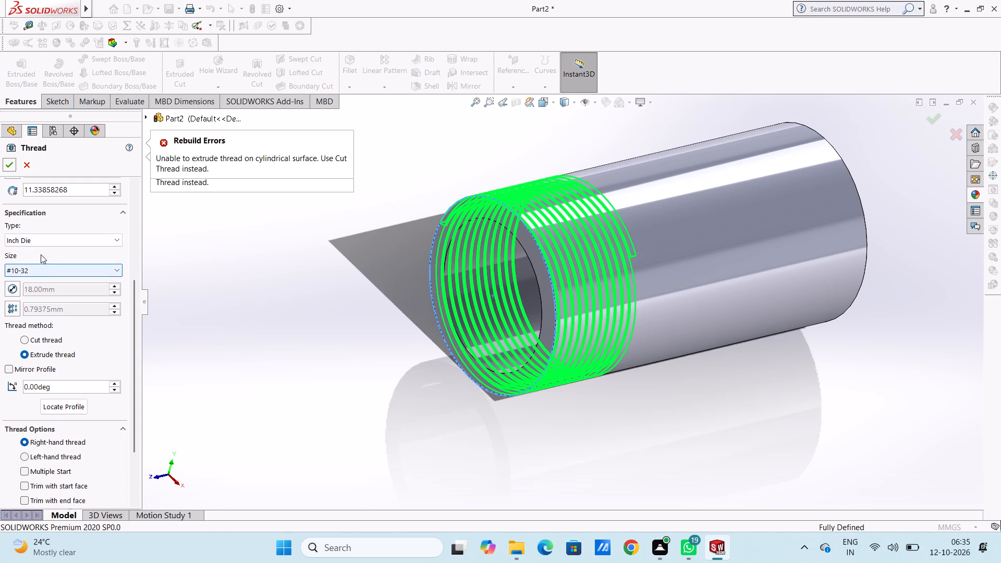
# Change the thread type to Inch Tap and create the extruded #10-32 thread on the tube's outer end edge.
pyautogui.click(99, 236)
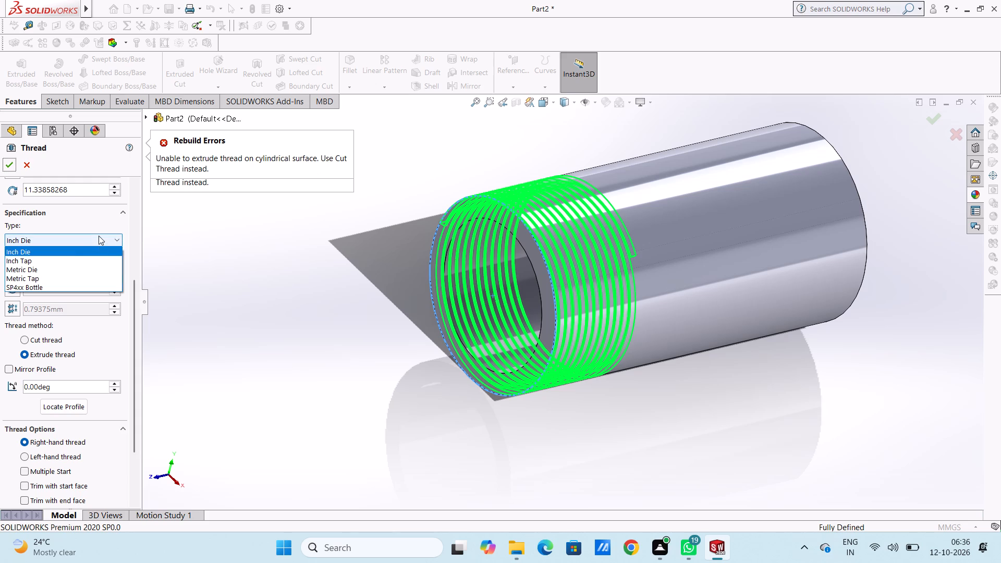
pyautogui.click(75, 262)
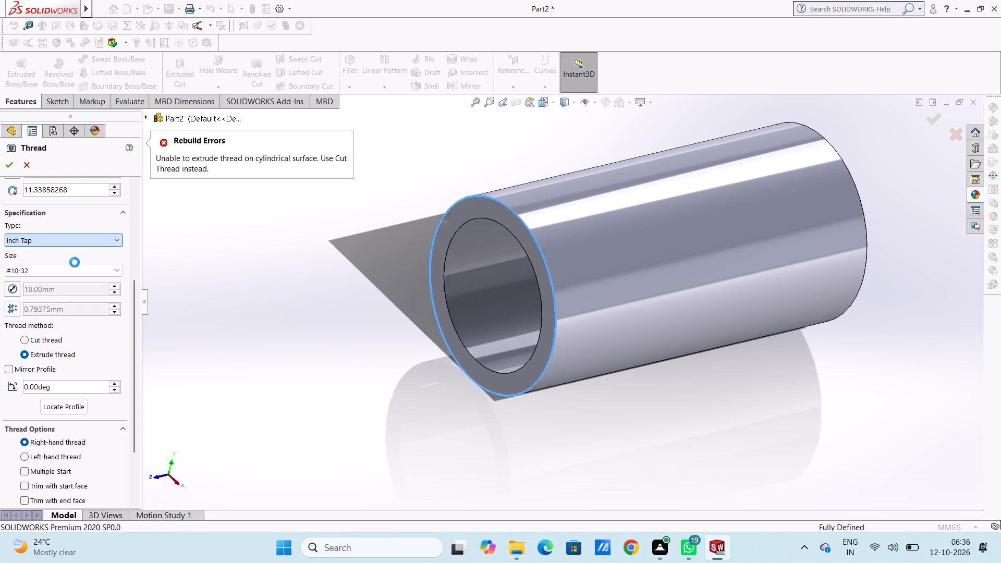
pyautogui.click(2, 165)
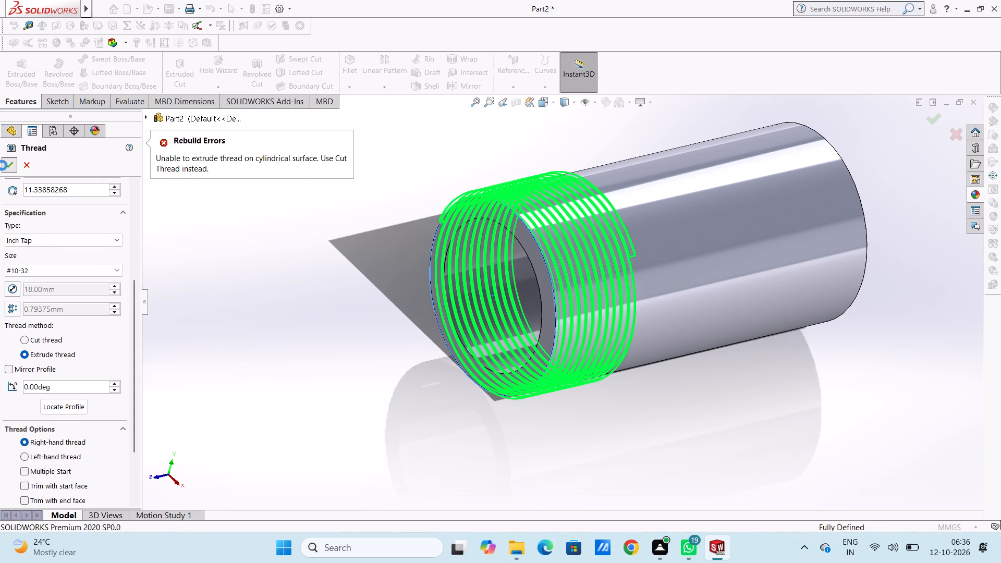
# Examine the extruded thread on the tube's end from several angles and up close.
pyautogui.scroll(2, 263, 272)
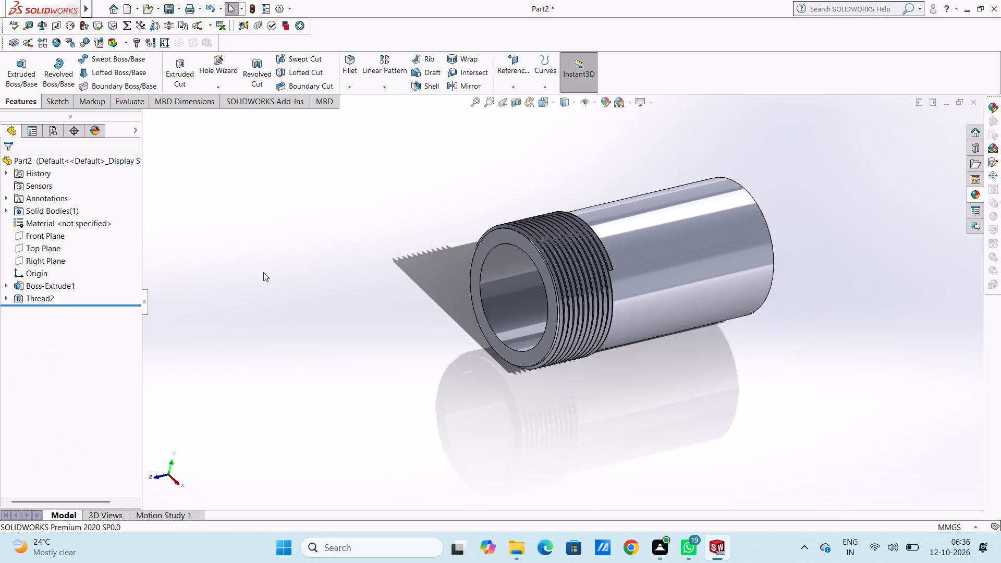
pyautogui.moveTo(268, 267); pyautogui.dragTo(247, 277, button='middle')
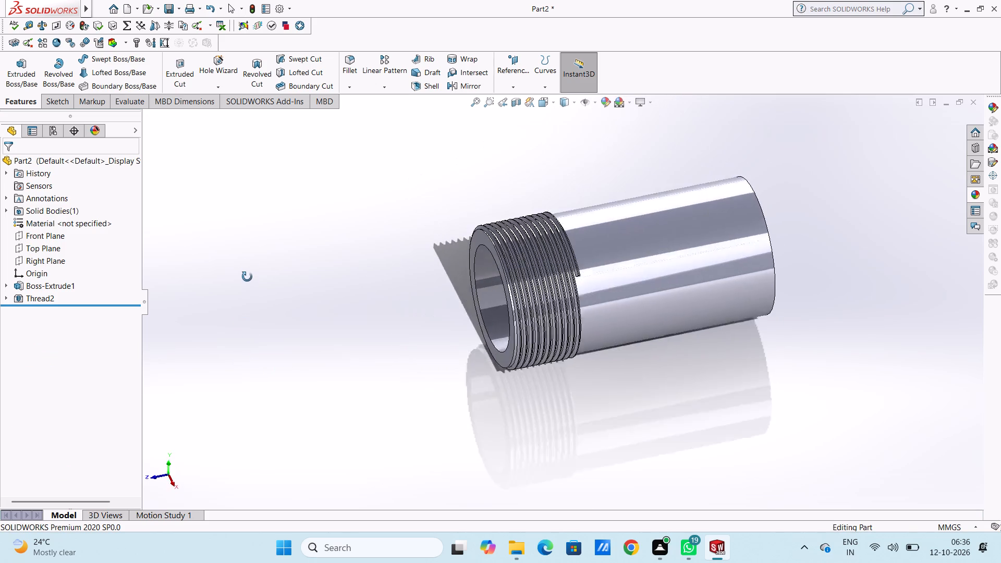
pyautogui.moveTo(247, 277); pyautogui.dragTo(250, 237, button='middle')
pyautogui.moveTo(307, 325); pyautogui.dragTo(383, 314, button='middle')
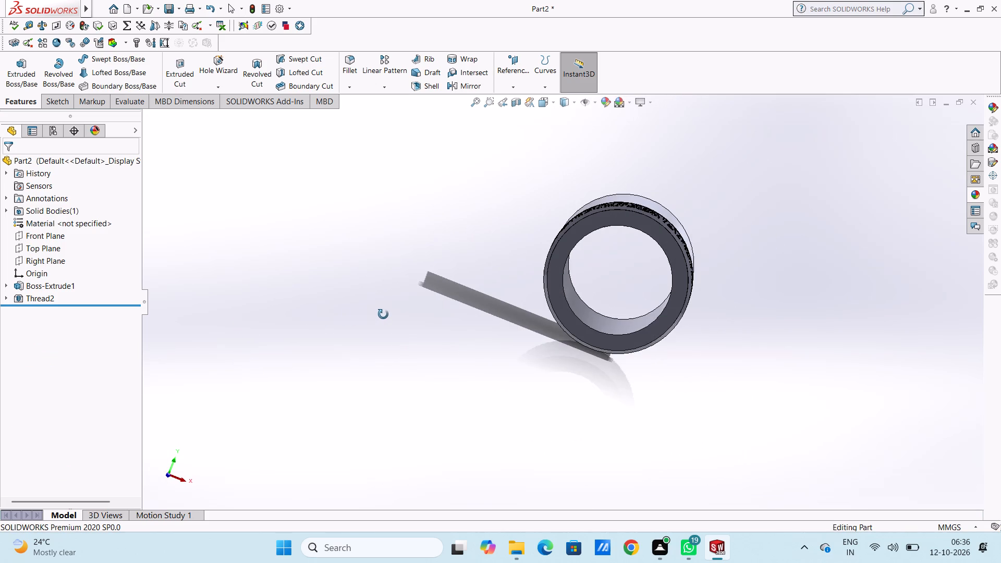
pyautogui.moveTo(383, 314); pyautogui.dragTo(264, 303, button='middle')
pyautogui.scroll(-7, 544, 259)
pyautogui.moveTo(560, 271); pyautogui.dragTo(599, 288, button='middle')
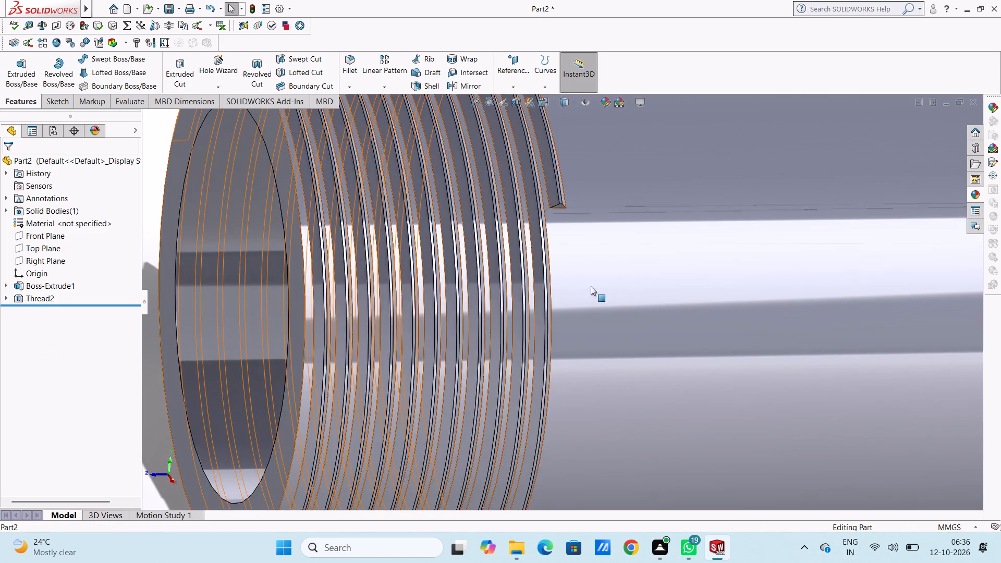
pyautogui.scroll(8, 491, 243)
pyautogui.moveTo(367, 322); pyautogui.dragTo(370, 285, button='middle')
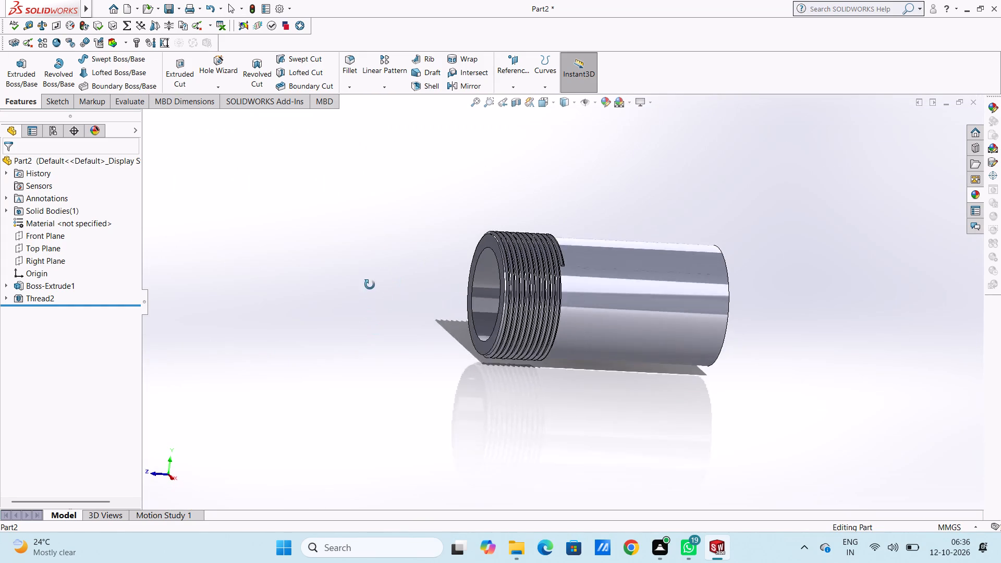
pyautogui.moveTo(370, 285); pyautogui.dragTo(369, 330, button='middle')
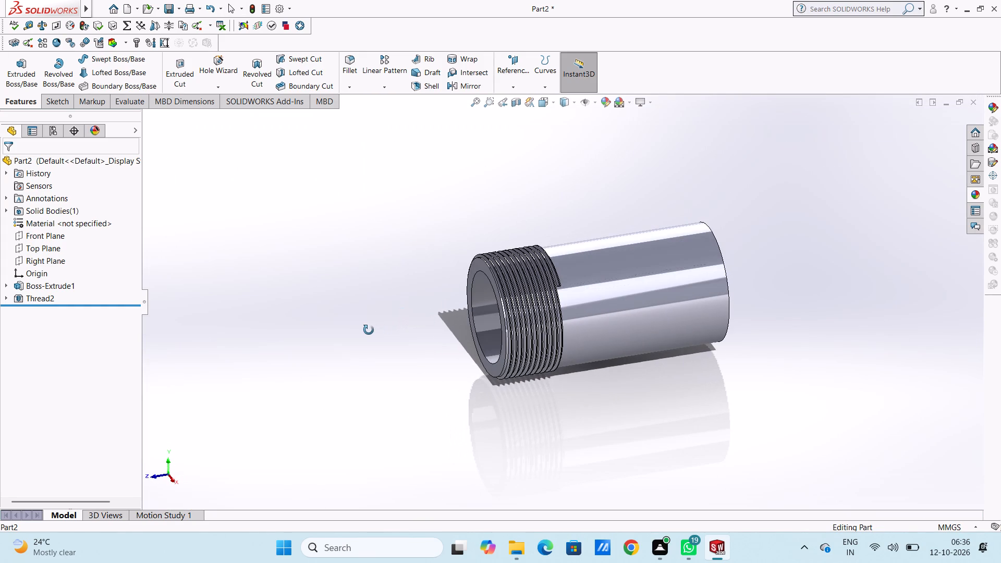
pyautogui.moveTo(369, 330); pyautogui.dragTo(361, 334, button='middle')
pyautogui.moveTo(396, 322); pyautogui.dragTo(386, 320, button='middle')
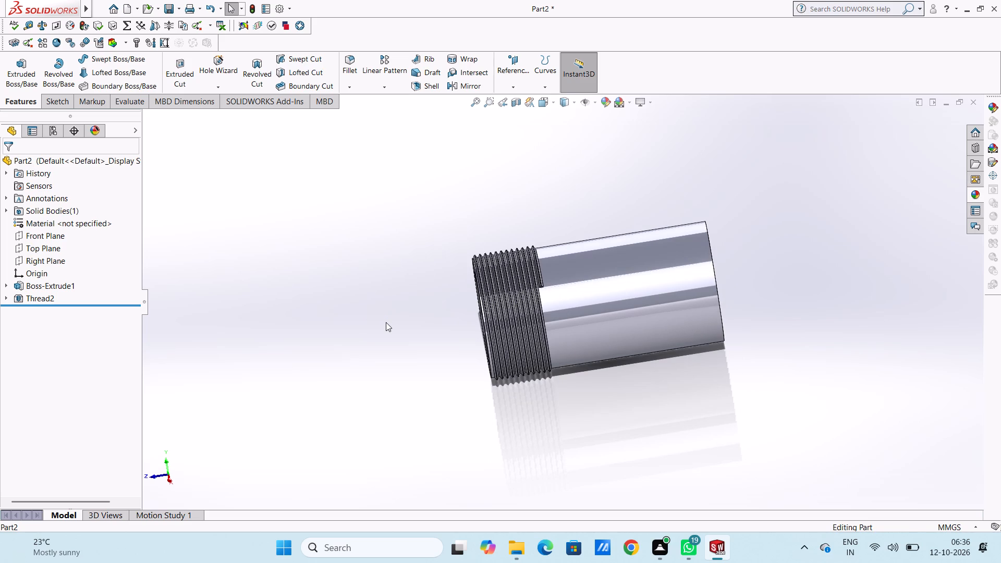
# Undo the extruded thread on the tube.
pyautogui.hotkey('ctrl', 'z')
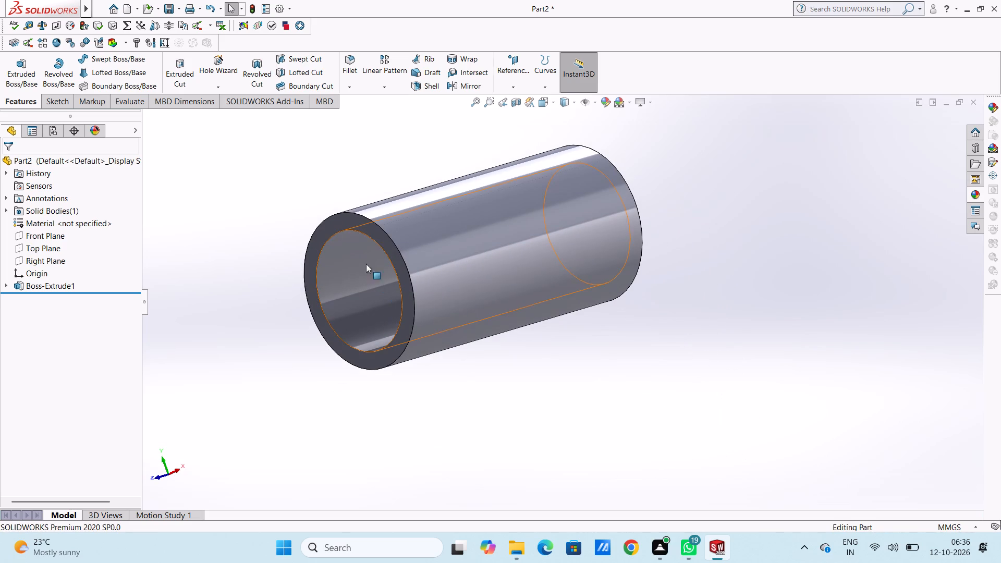
# Start a new Thread on the tube's outer end edge, set Inch Tap size #10-24, and try to create it as a cut thread.
pyautogui.click(223, 89)
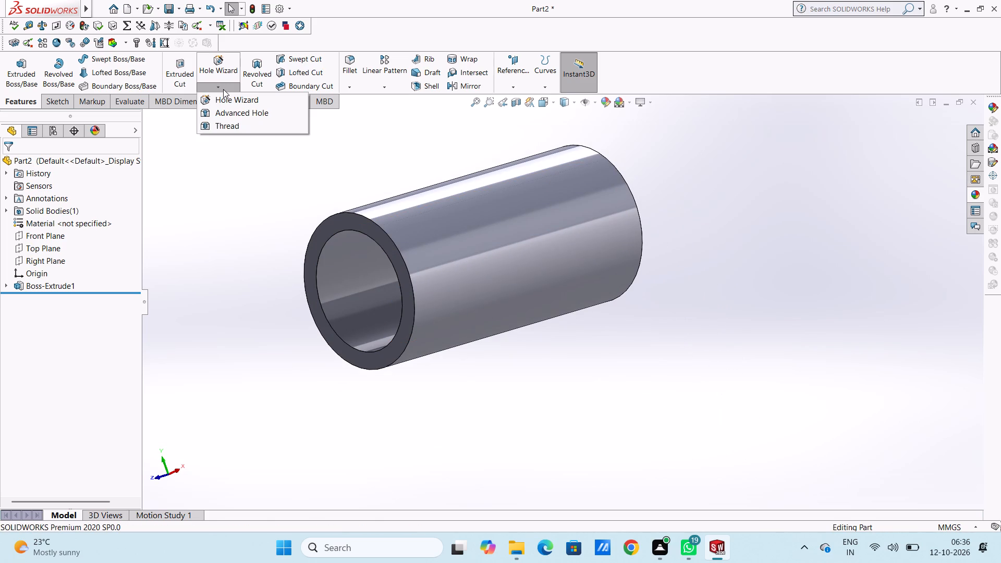
pyautogui.click(235, 126)
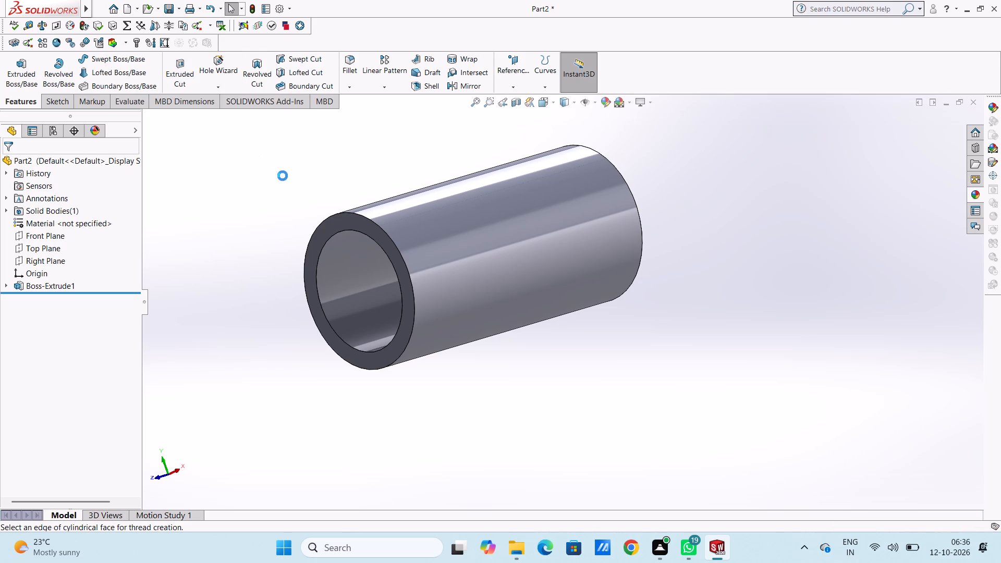
pyautogui.click(605, 189)
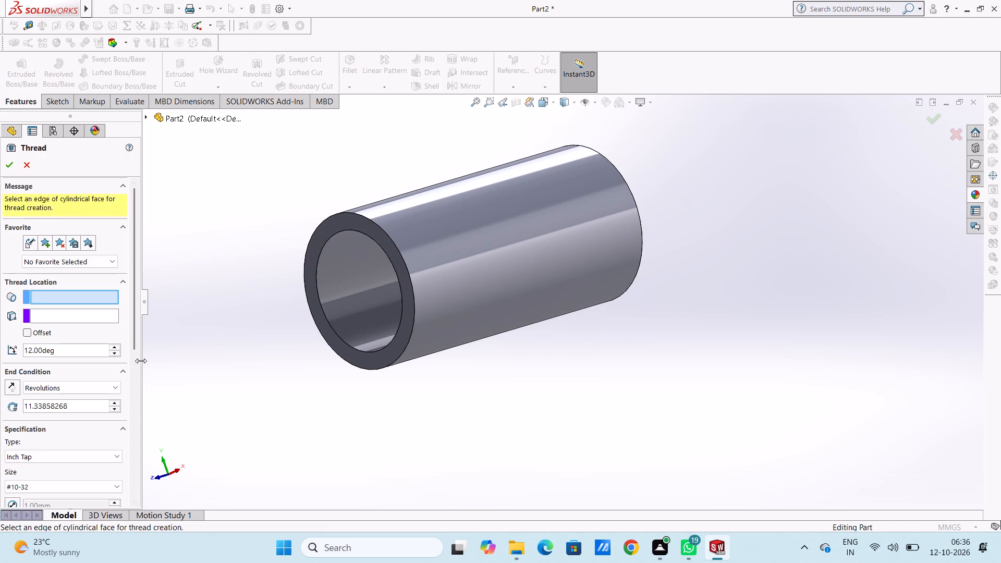
pyautogui.scroll(-2, 135, 347)
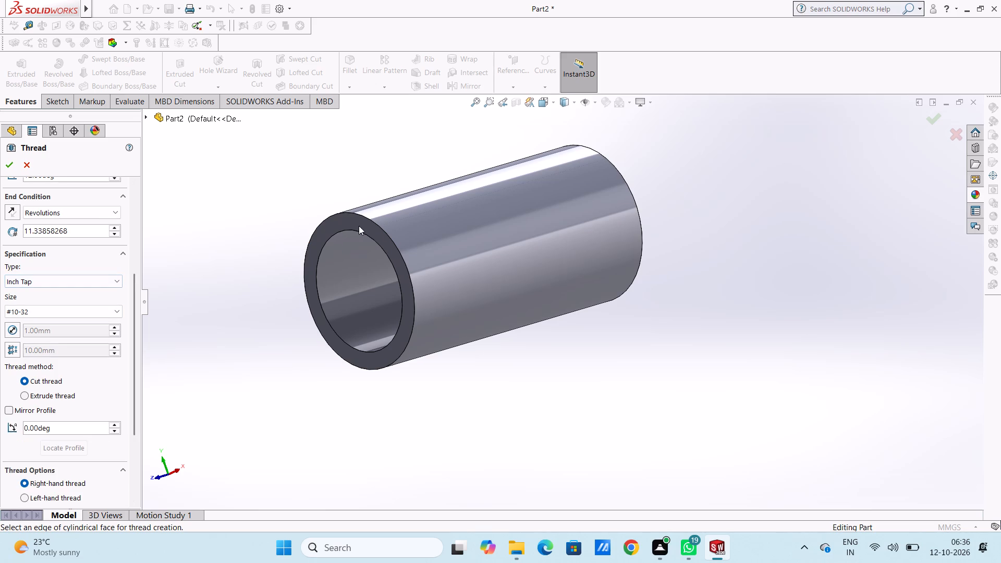
pyautogui.click(383, 229)
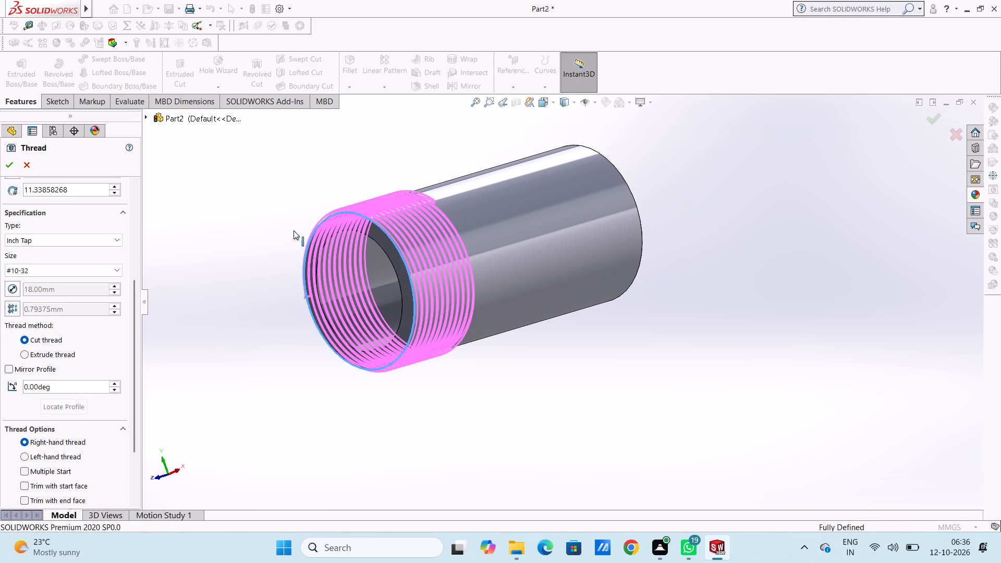
pyautogui.moveTo(276, 225); pyautogui.dragTo(253, 300, button='middle')
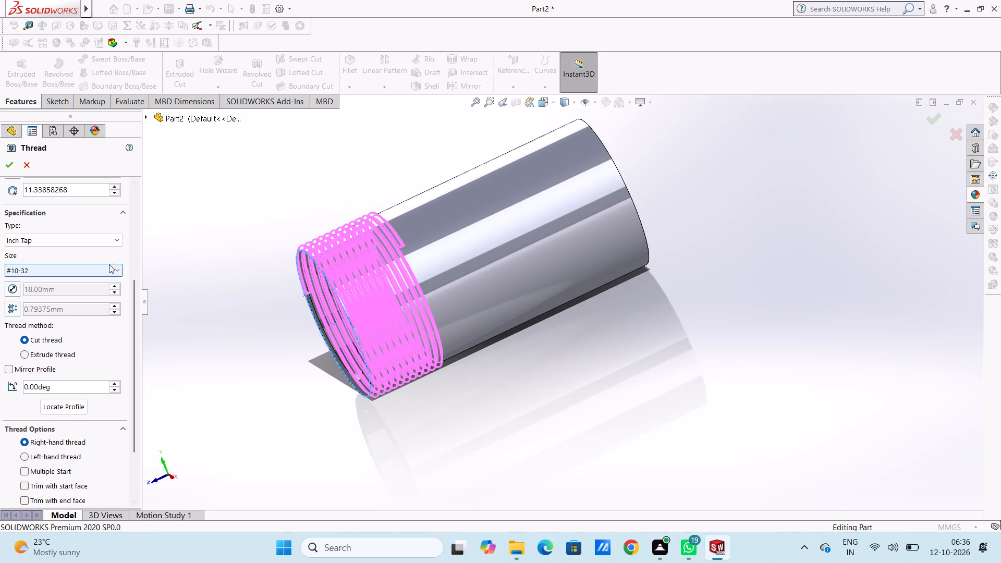
pyautogui.scroll(1, 109, 264)
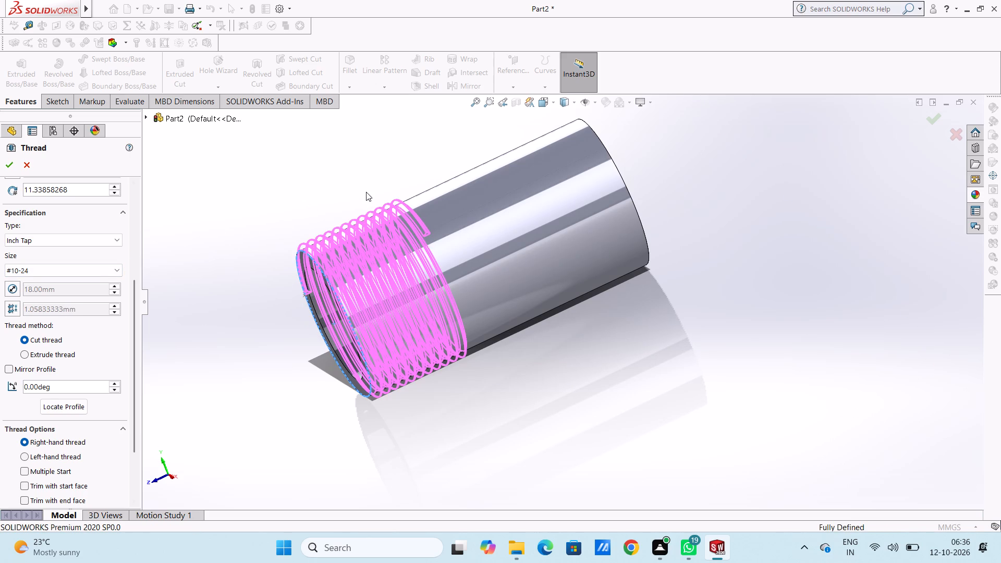
pyautogui.click(9, 166)
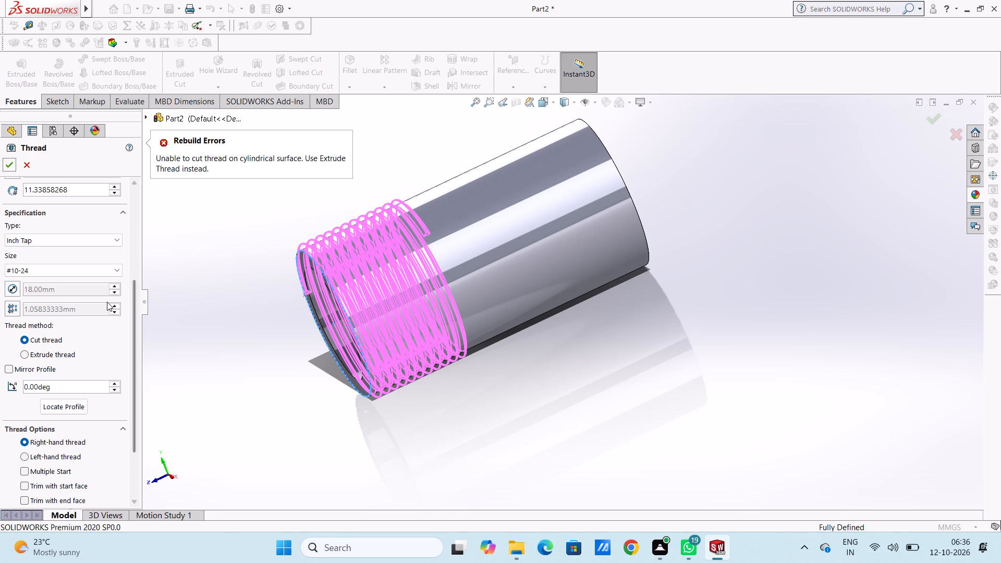
# Set the cut thread's start angle to 0 degrees.
pyautogui.scroll(3, 137, 229)
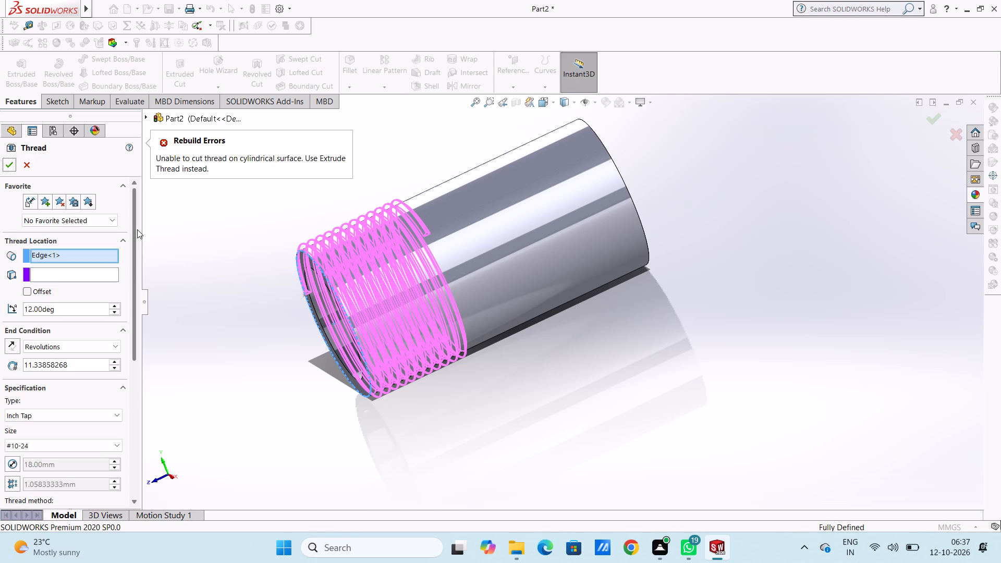
pyautogui.scroll(-1, 137, 229)
pyautogui.scroll(1, 137, 229)
pyautogui.doubleClick(78, 310)
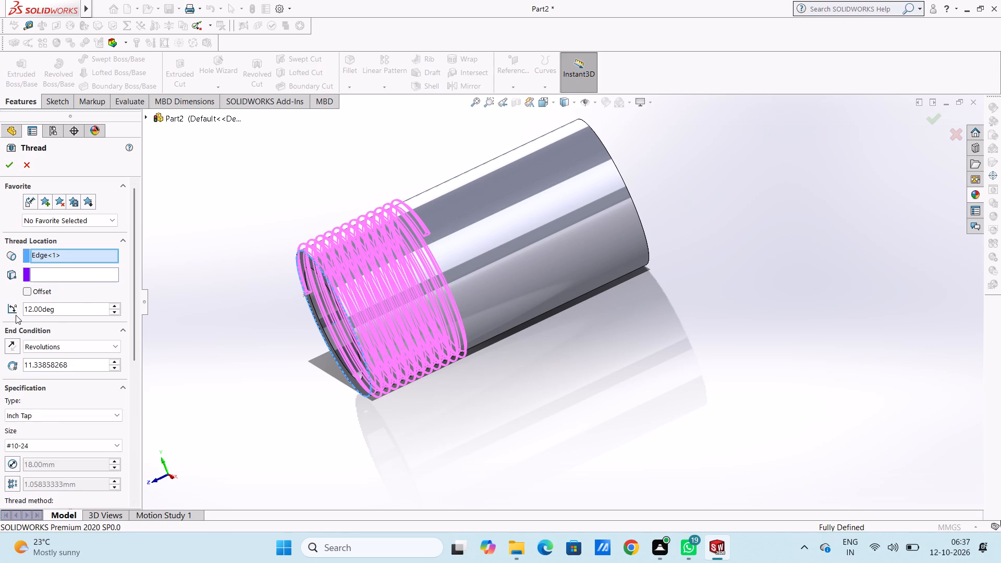
pyautogui.doubleClick(77, 314)
pyautogui.click(74, 314)
pyautogui.doubleClick(74, 310)
pyautogui.doubleClick(72, 305)
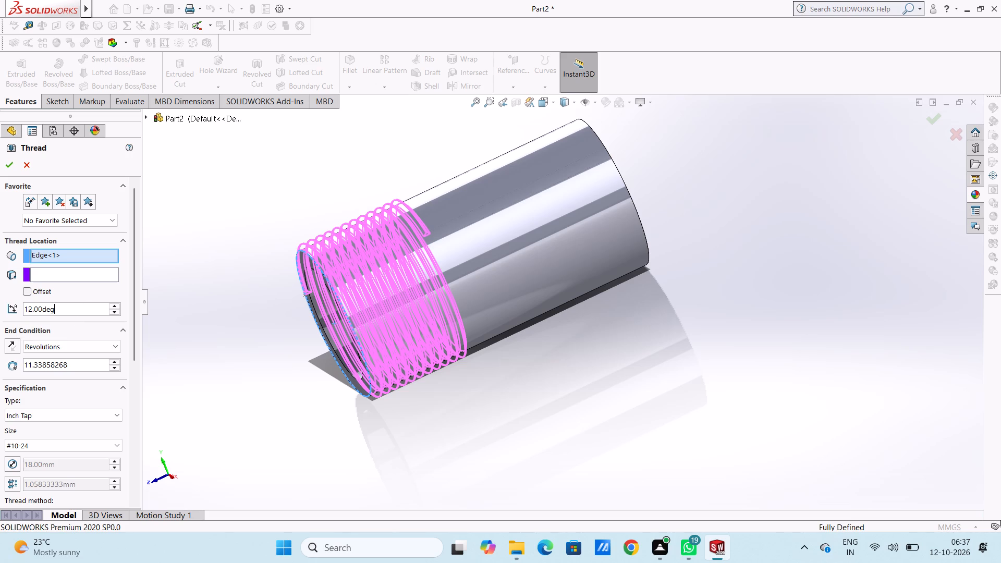
pyautogui.doubleClick(72, 311)
pyautogui.click(77, 305)
pyautogui.press('BackSpace')
pyautogui.press('BackSpace')
pyautogui.press('BackSpace')
pyautogui.press('BackSpace')
pyautogui.press('BackSpace')
pyautogui.press('BackSpace')
pyautogui.press('BackSpace')
pyautogui.press('BackSpace')
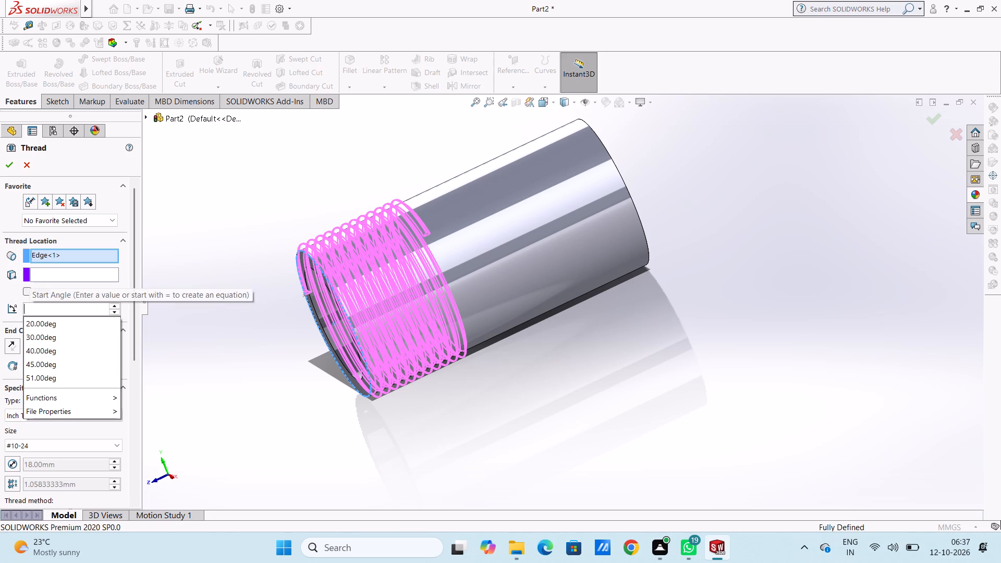
pyautogui.press('0')
pyautogui.press('Return')
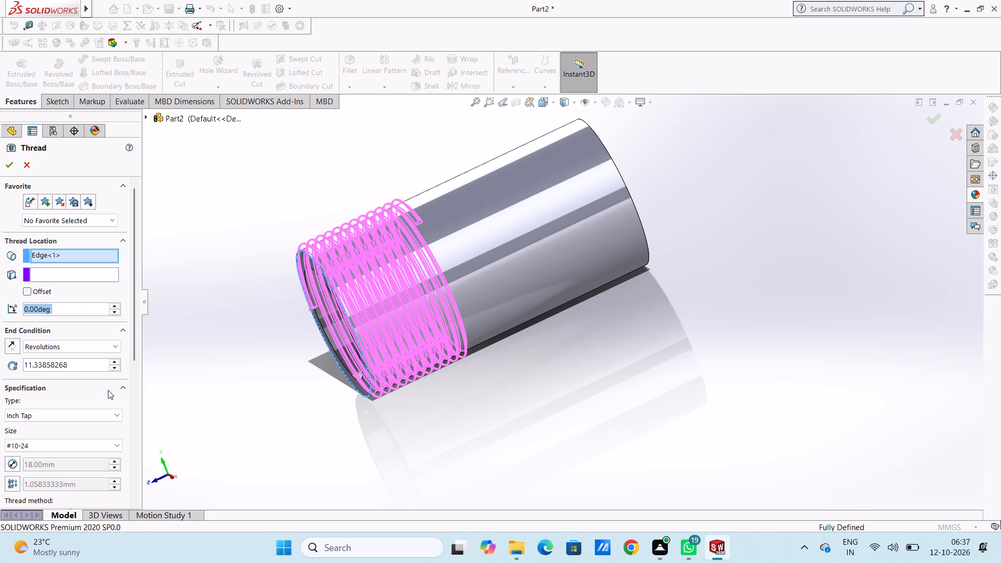
# Set the cut thread's end condition to 9 revolutions.
pyautogui.click(87, 364)
pyautogui.doubleClick(89, 367)
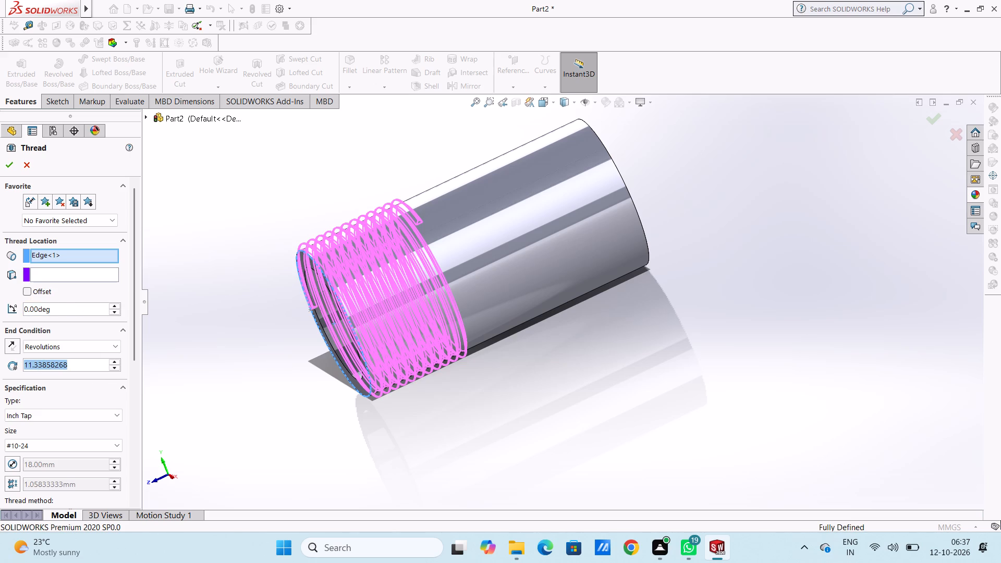
pyautogui.press('0')
pyautogui.press('Return')
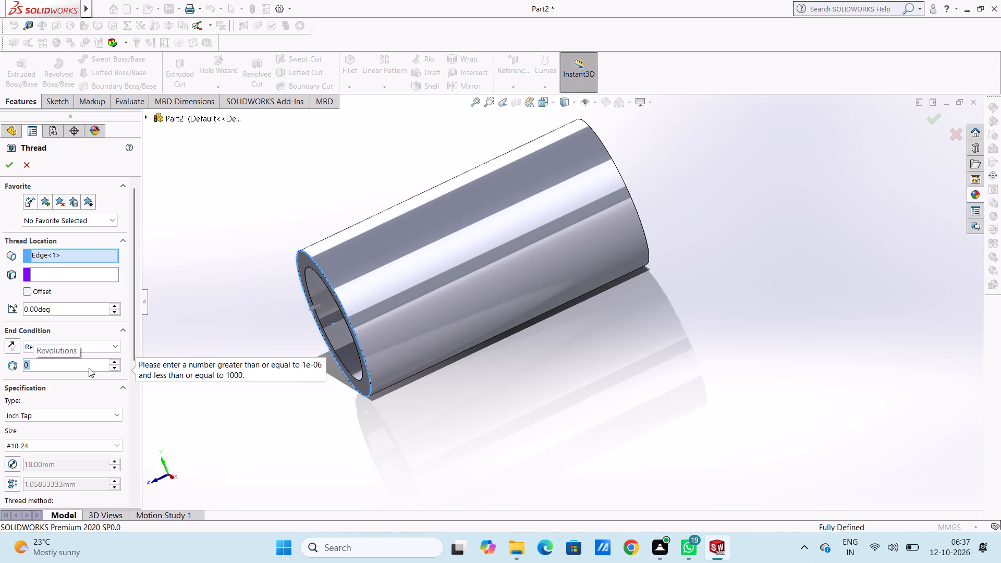
pyautogui.press('9')
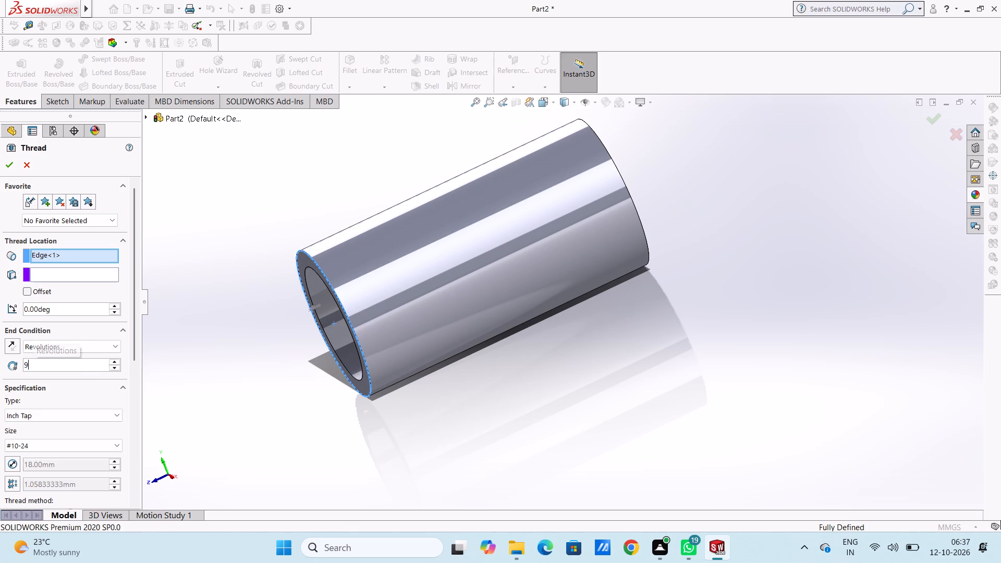
pyautogui.press('Return')
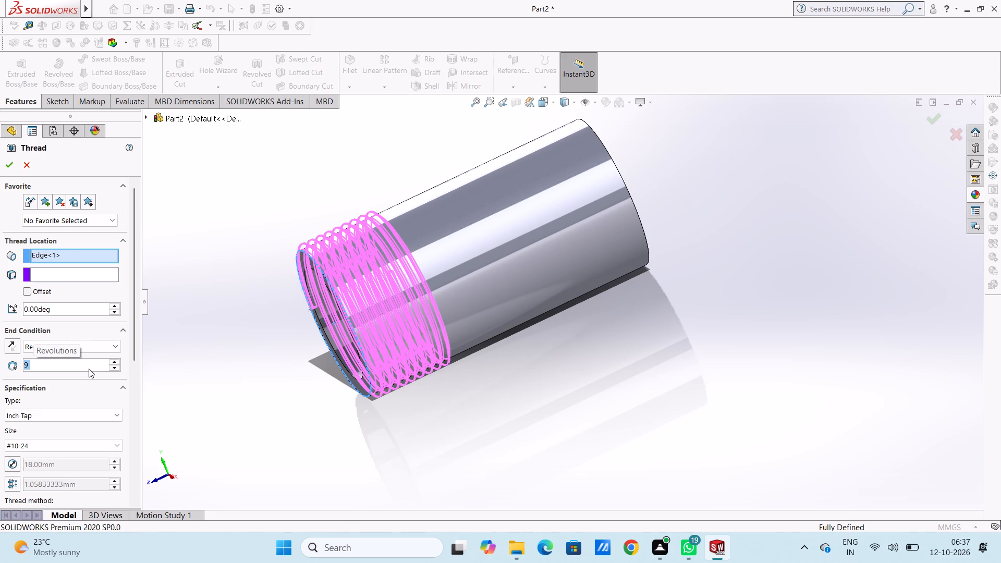
# Set the cut thread's end condition to 11.5 revolutions after trying 12.
pyautogui.scroll(-1, 136, 378)
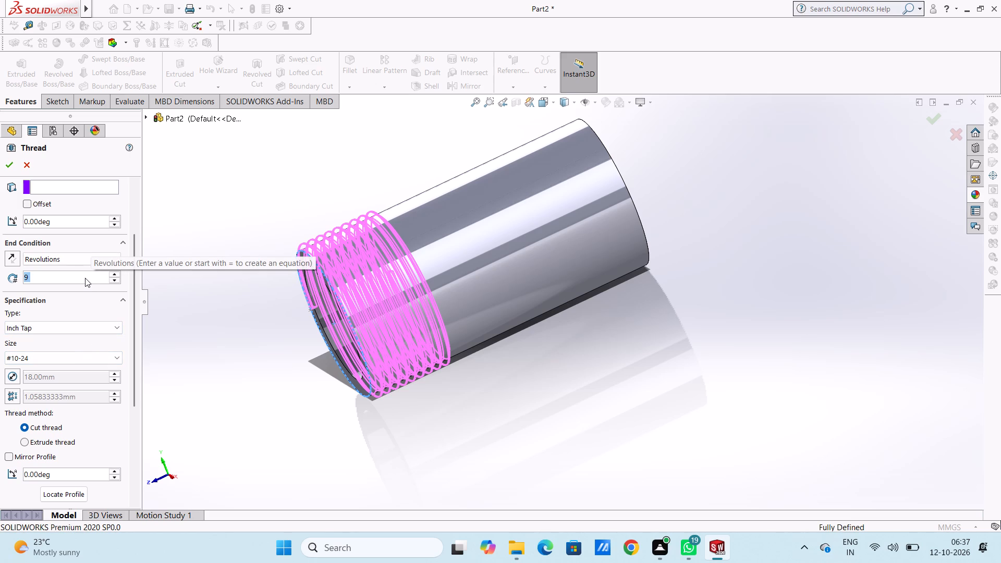
pyautogui.write('12')
pyautogui.press('Return')
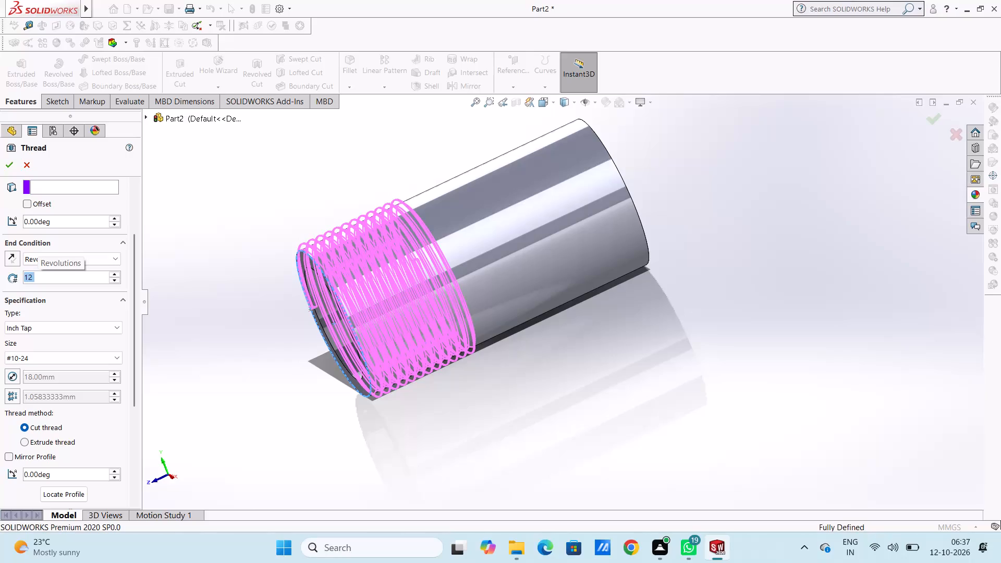
pyautogui.write('11.5')
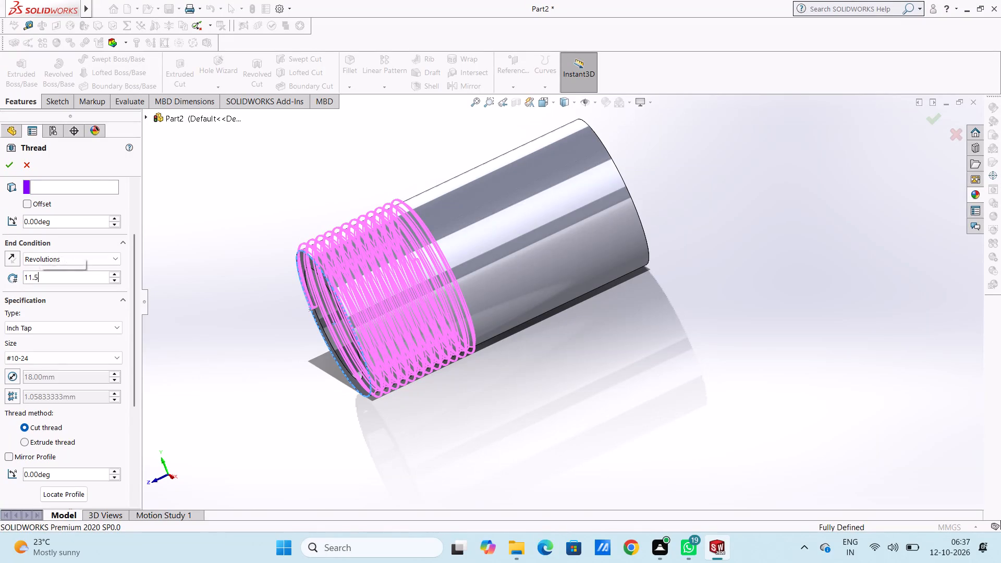
pyautogui.press('Return')
pyautogui.moveTo(85, 278); pyautogui.dragTo(98, 313)
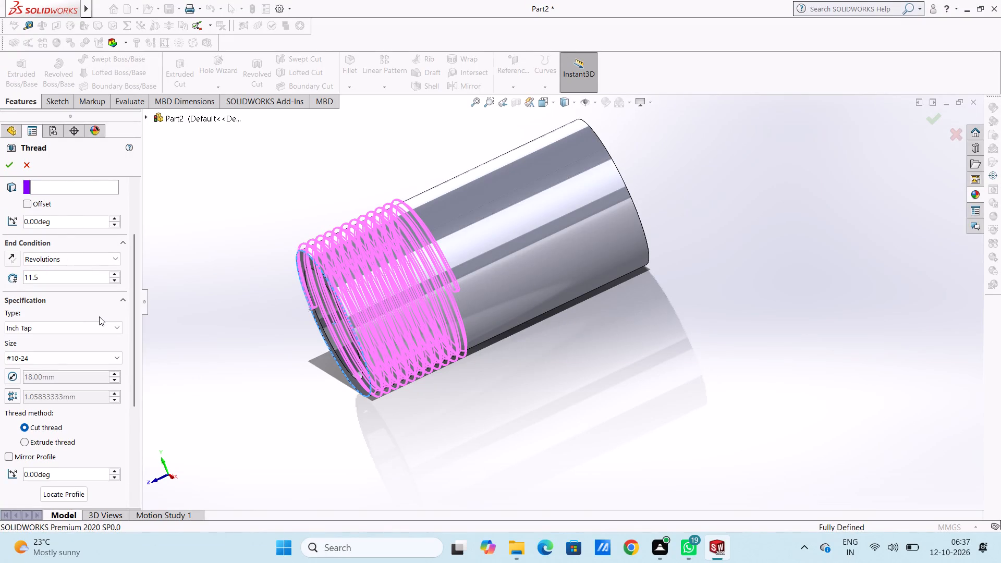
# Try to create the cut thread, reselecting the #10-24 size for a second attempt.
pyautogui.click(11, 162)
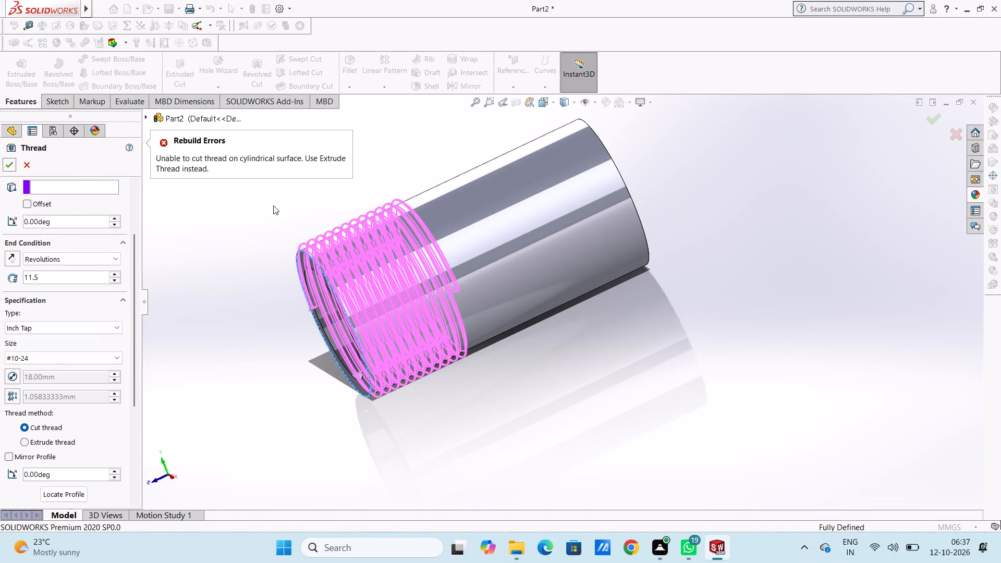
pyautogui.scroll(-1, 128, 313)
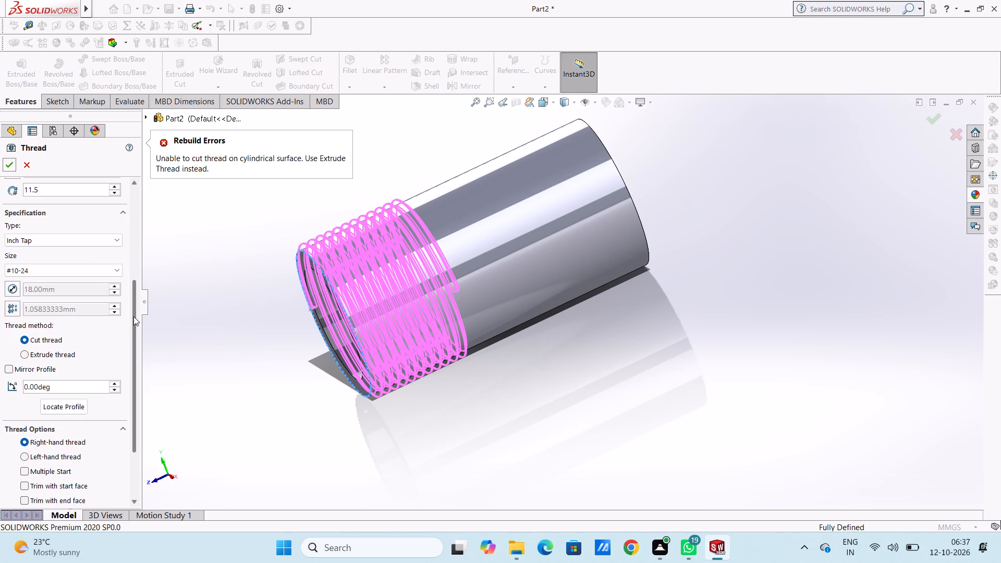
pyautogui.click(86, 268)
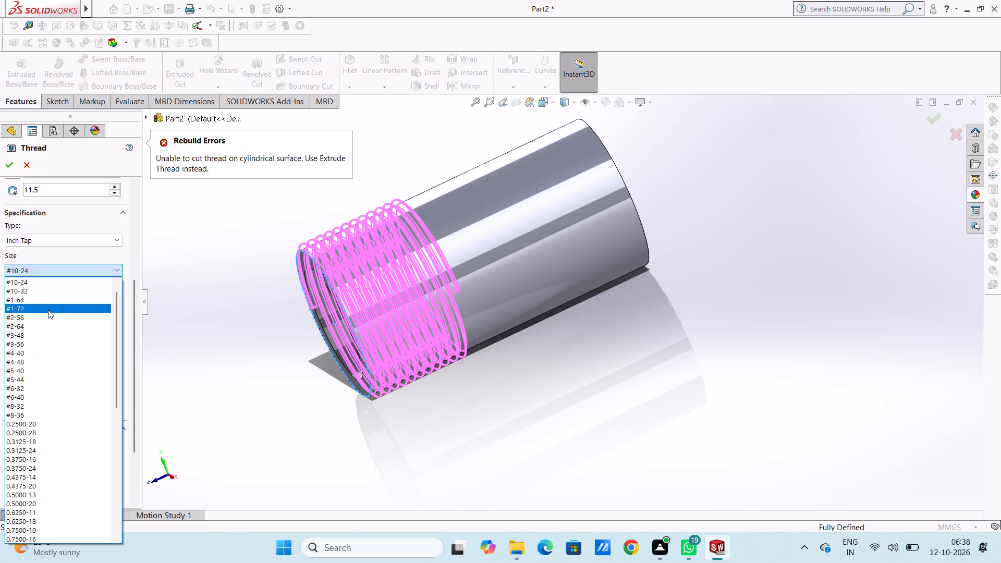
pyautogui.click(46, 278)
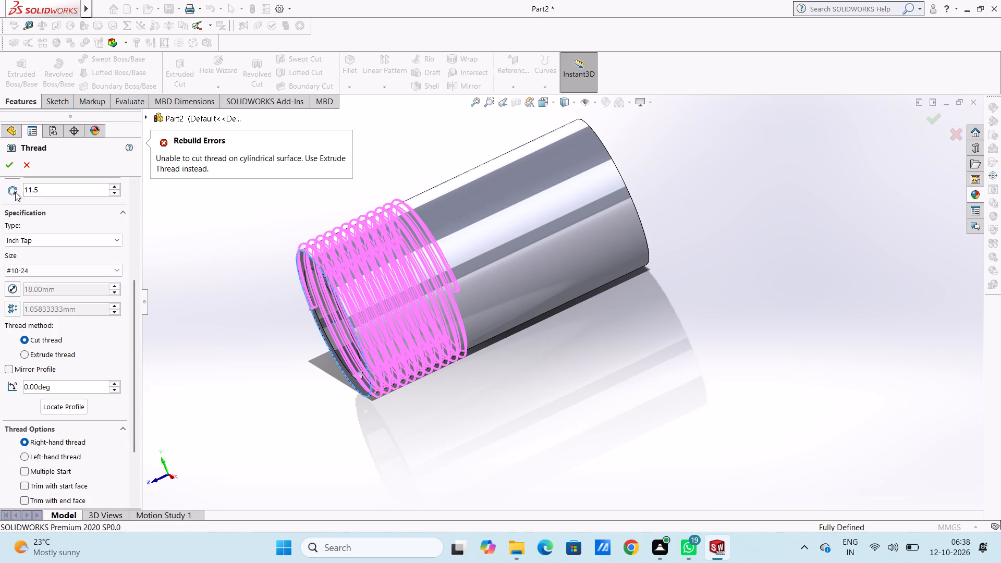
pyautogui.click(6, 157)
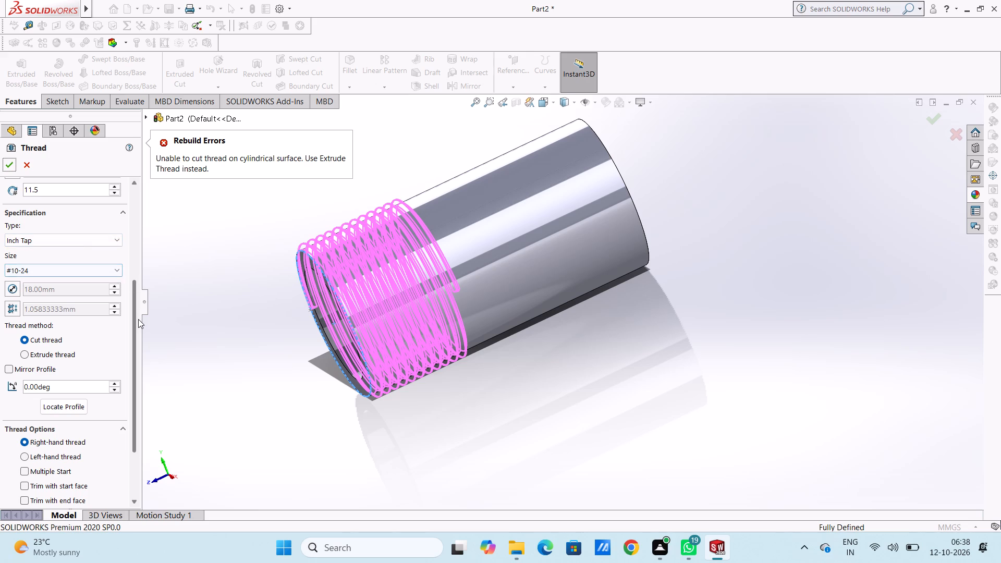
# Switch the thread method to Extrude thread and create the right-hand Inch Tap #10-24 thread on the tube.
pyautogui.click(29, 354)
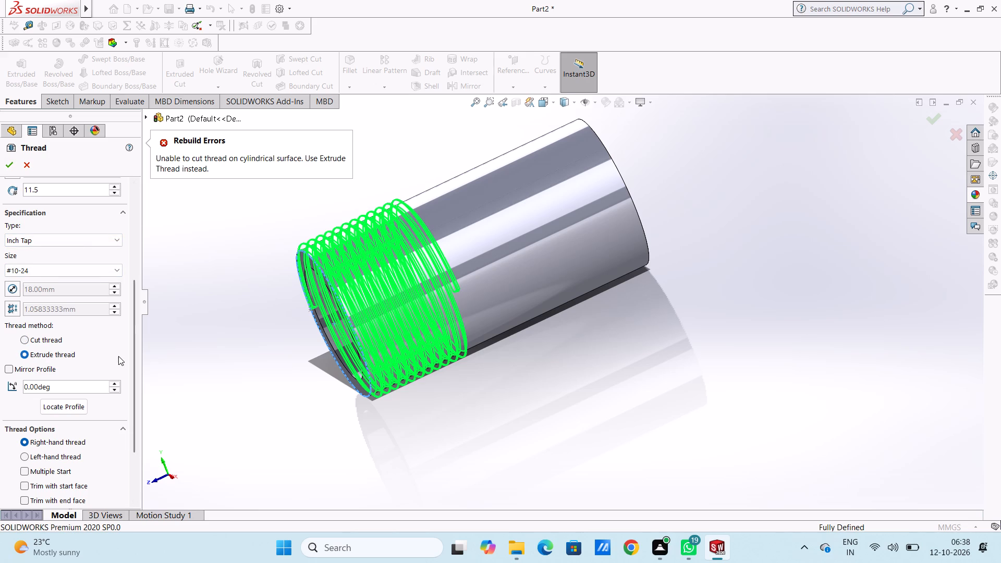
pyautogui.scroll(-3, 118, 356)
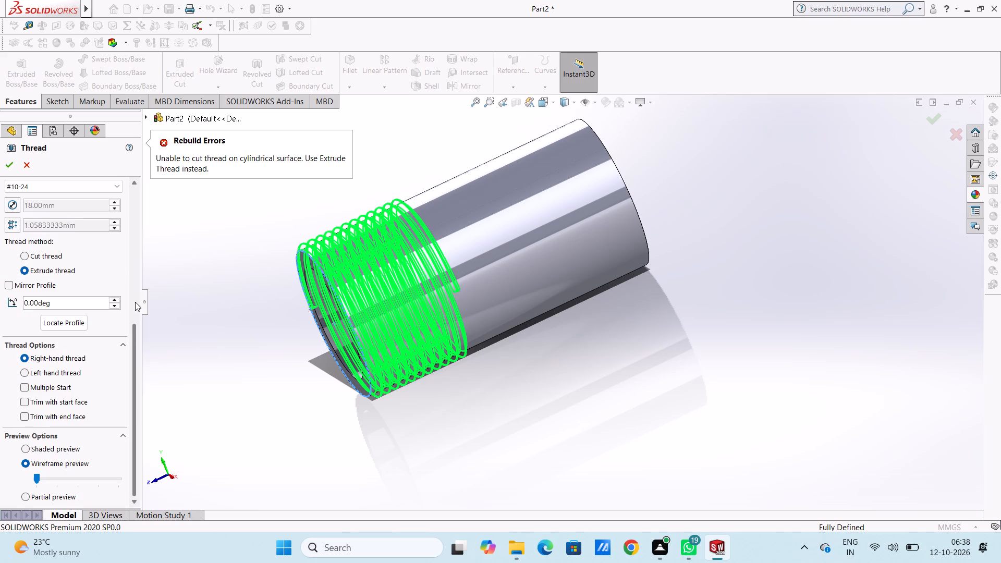
pyautogui.scroll(3, 135, 302)
pyautogui.click(5, 165)
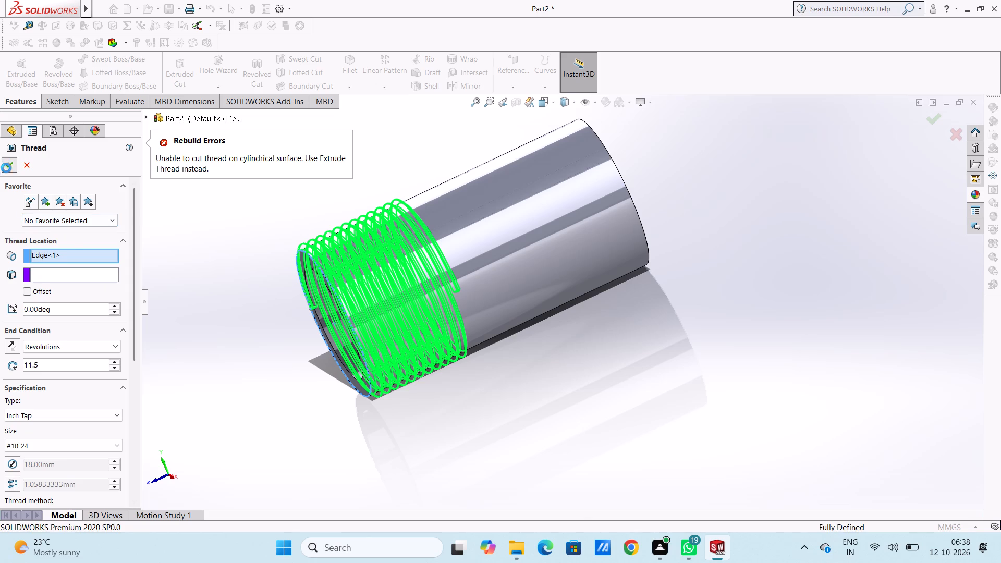
# Examine the extruded thread and the tube's bore from several angles and from the front view.
pyautogui.moveTo(241, 241); pyautogui.dragTo(249, 238, button='middle')
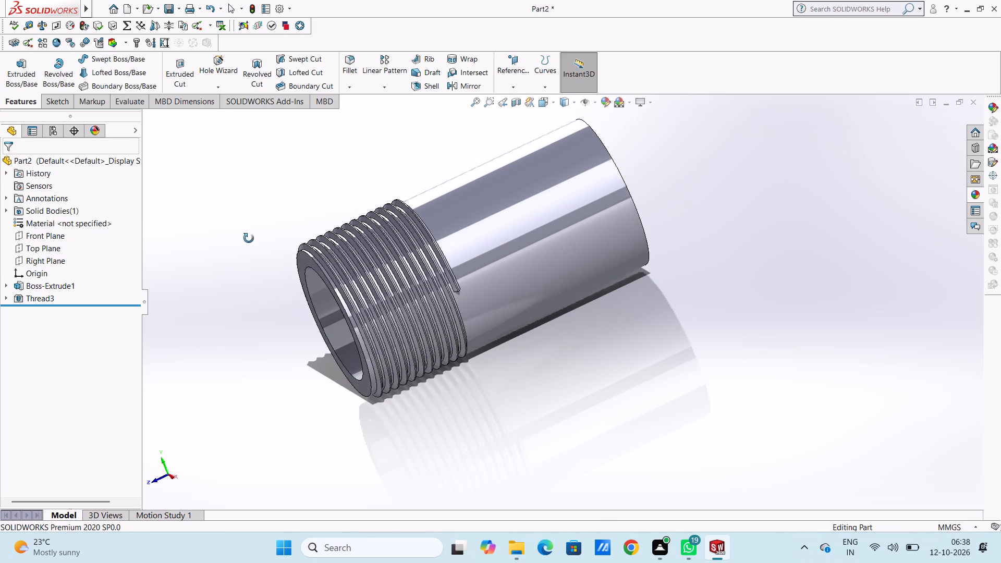
pyautogui.moveTo(249, 238); pyautogui.dragTo(260, 203, button='middle')
pyautogui.moveTo(264, 299); pyautogui.dragTo(257, 229, button='middle')
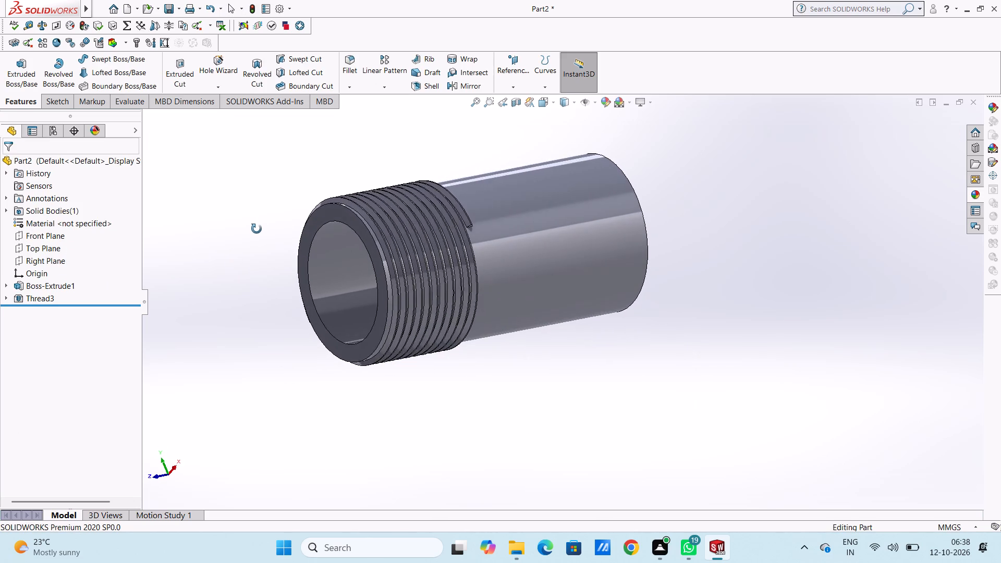
pyautogui.moveTo(257, 229); pyautogui.dragTo(295, 262, button='middle')
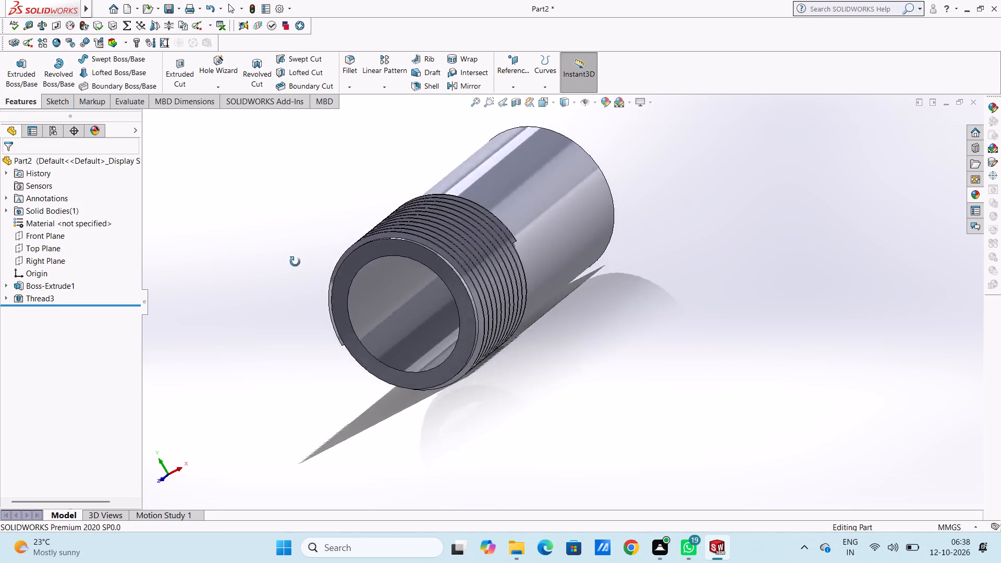
pyautogui.moveTo(295, 262); pyautogui.dragTo(328, 274, button='middle')
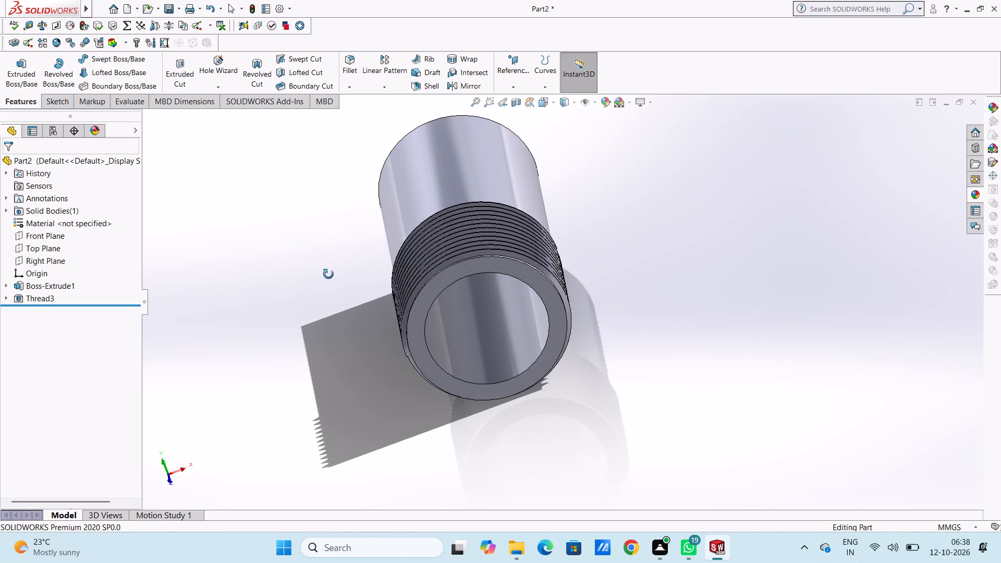
pyautogui.moveTo(328, 274); pyautogui.dragTo(245, 247, button='middle')
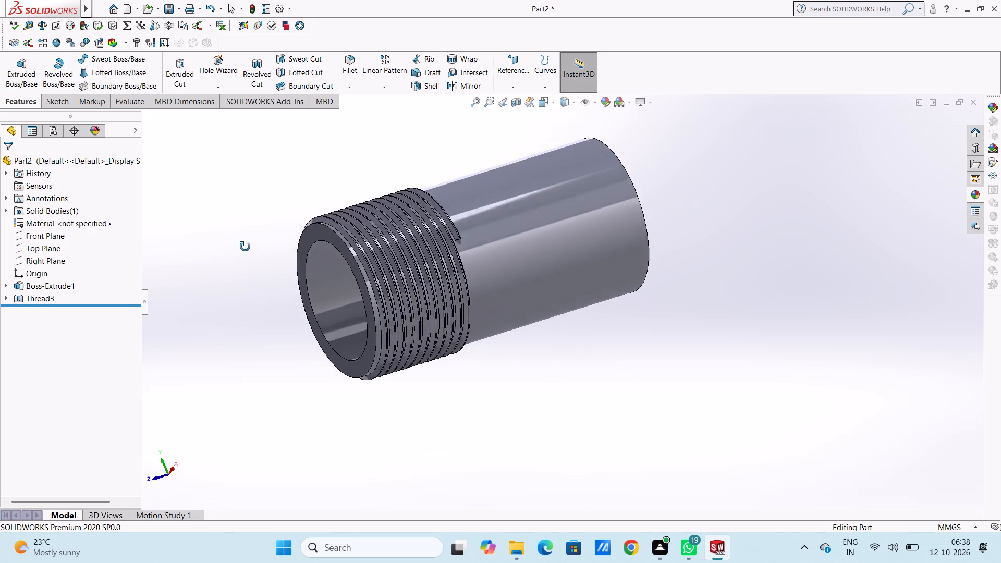
pyautogui.moveTo(245, 247); pyautogui.dragTo(237, 288, button='middle')
pyautogui.scroll(5, 287, 280)
pyautogui.moveTo(362, 319); pyautogui.dragTo(369, 319, button='middle')
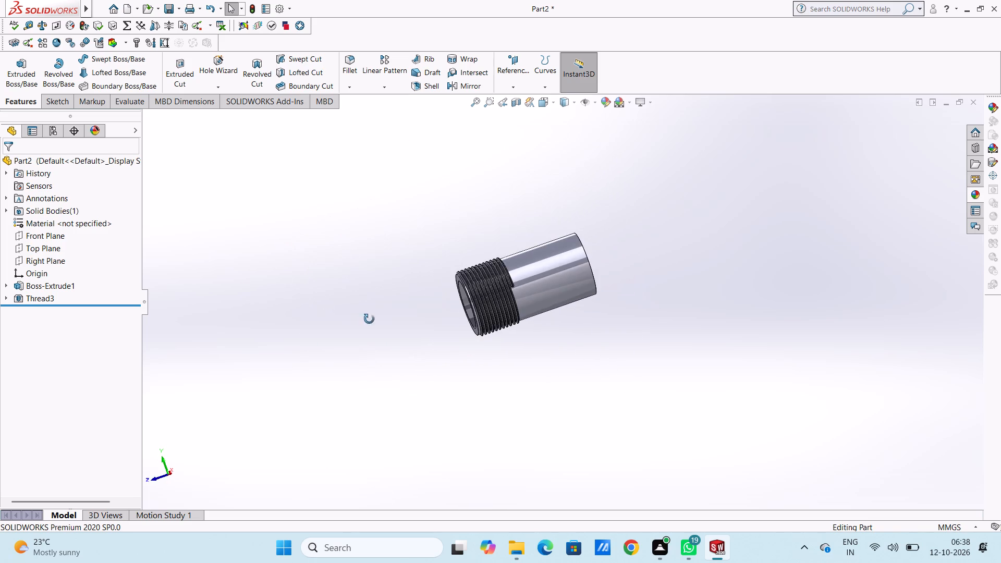
pyautogui.moveTo(369, 319); pyautogui.dragTo(381, 390, button='middle')
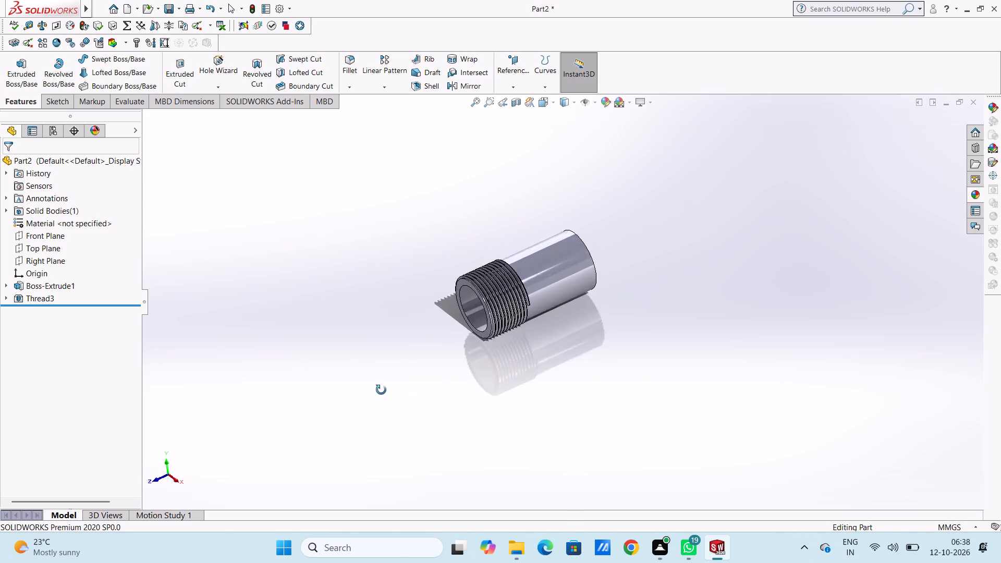
pyautogui.moveTo(381, 390); pyautogui.dragTo(361, 371, button='middle')
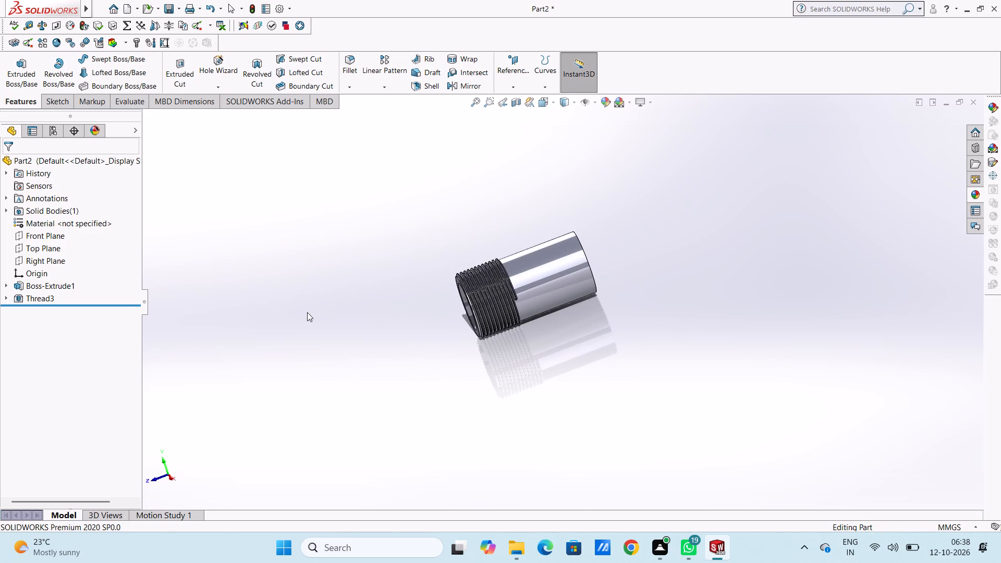
pyautogui.hotkey('ctrl', '1')
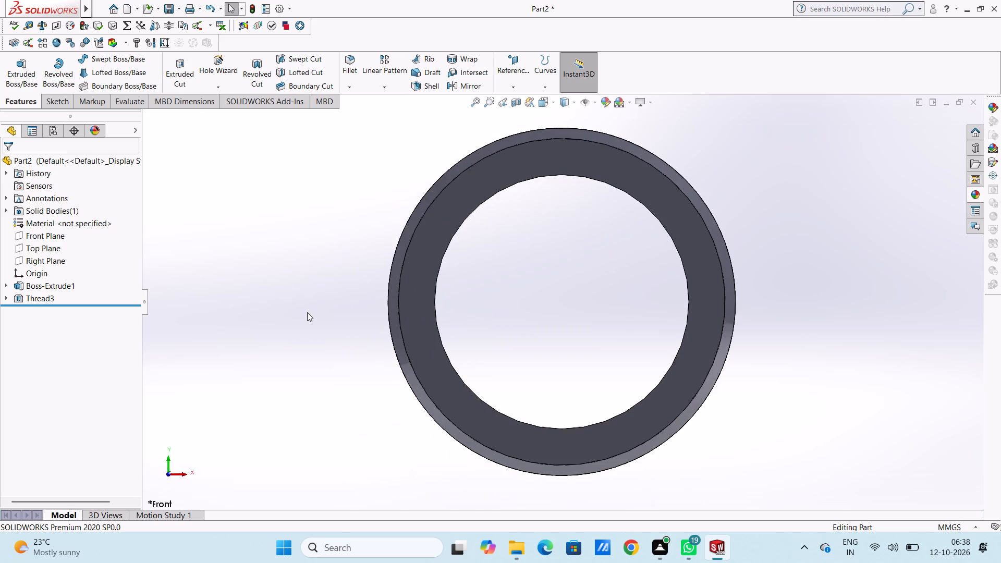
pyautogui.keyDown('ctrl'); pyautogui.click(307, 312); pyautogui.keyUp('ctrl')
# Start a sketch on the tube's unthreaded back end face and draw an origin-centred inscribed-circle hexagon about 27 mm across corners.
pyautogui.hotkey('ctrl', '2')
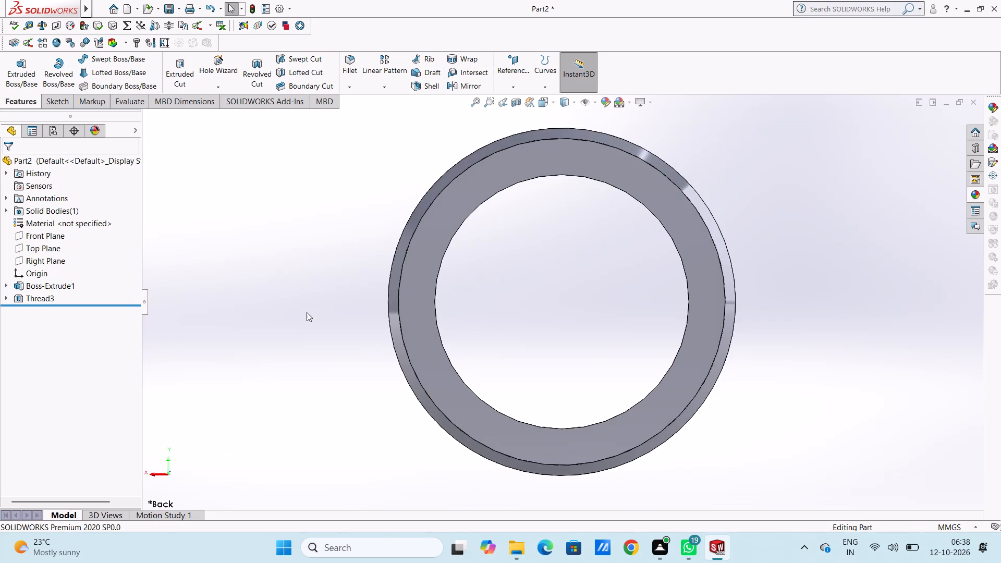
pyautogui.scroll(5, 558, 259)
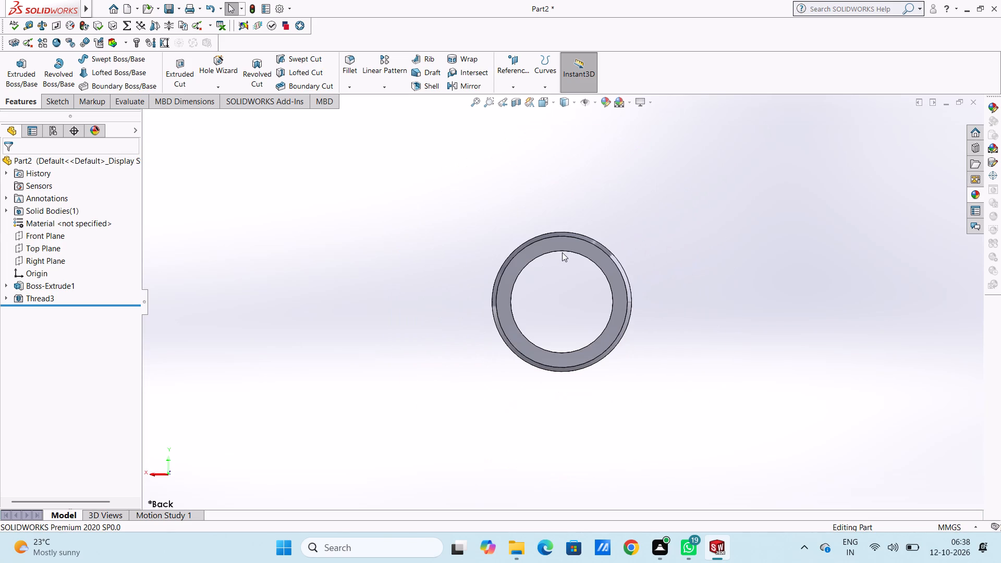
pyautogui.click(568, 248)
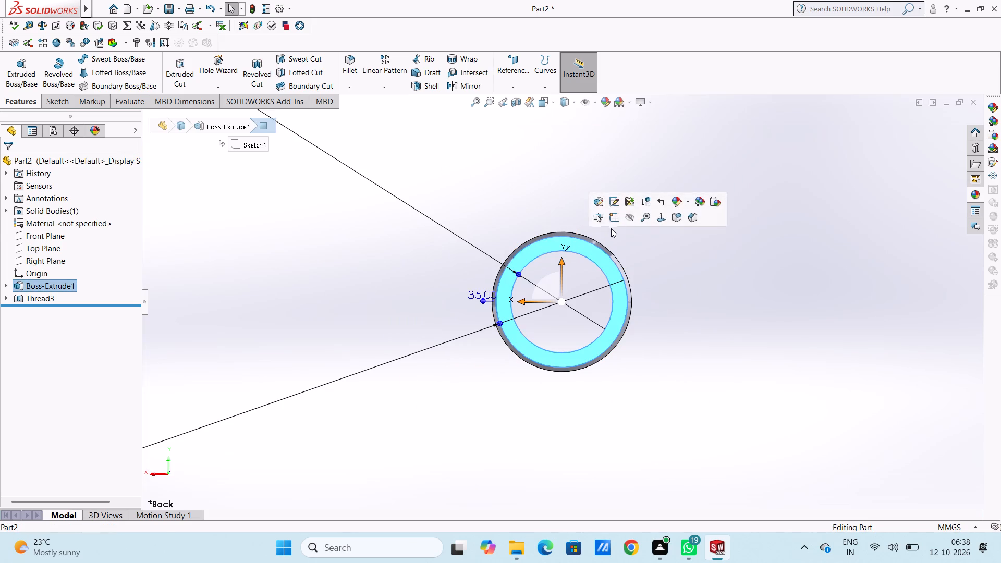
pyautogui.click(618, 219)
pyautogui.click(617, 219)
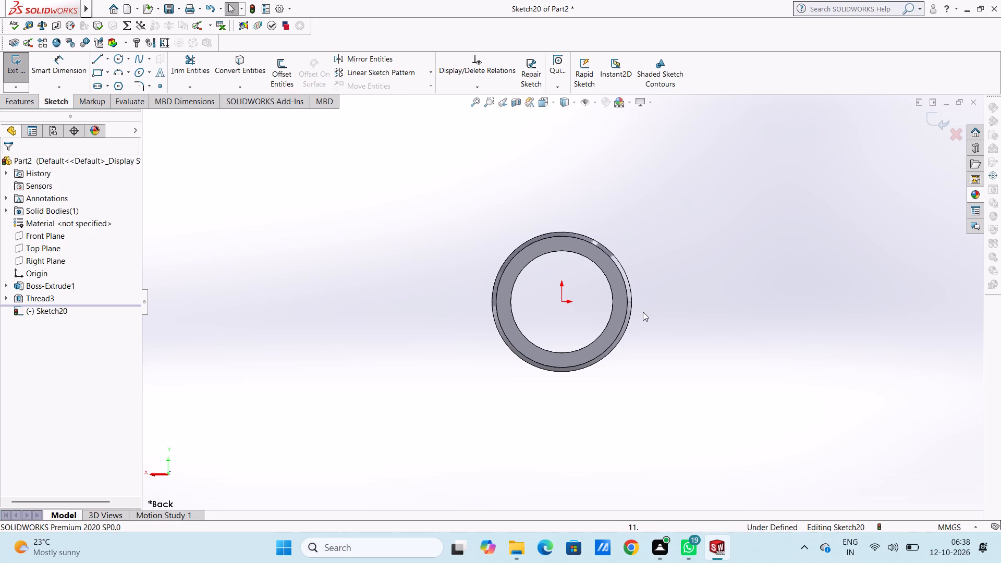
pyautogui.scroll(1, 643, 312)
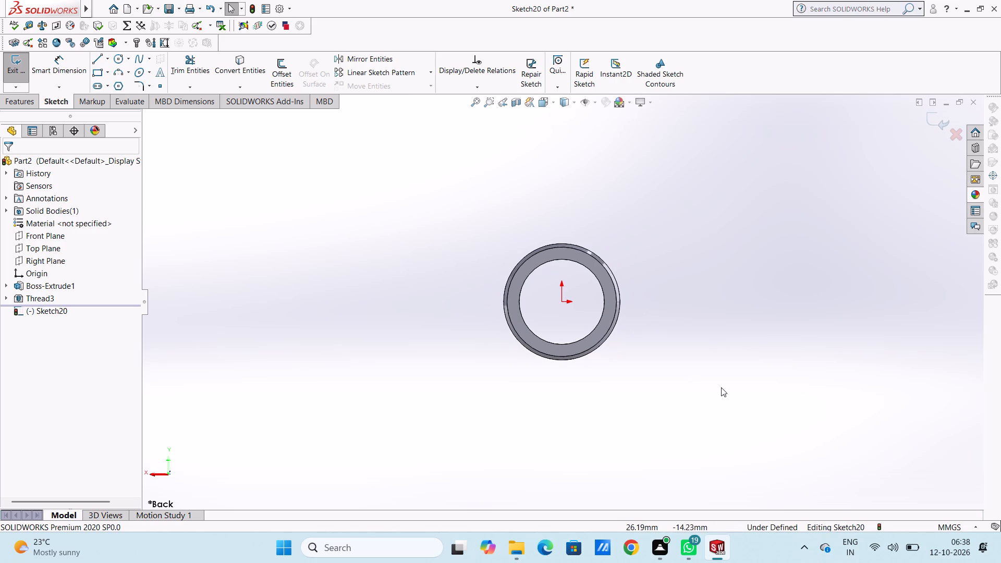
pyautogui.scroll(-1, 721, 387)
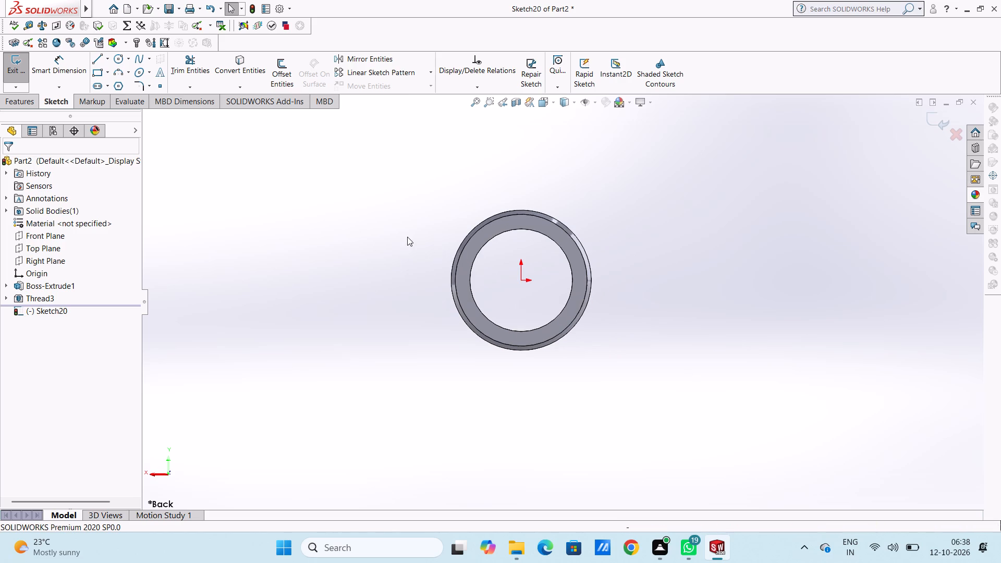
pyautogui.click(118, 85)
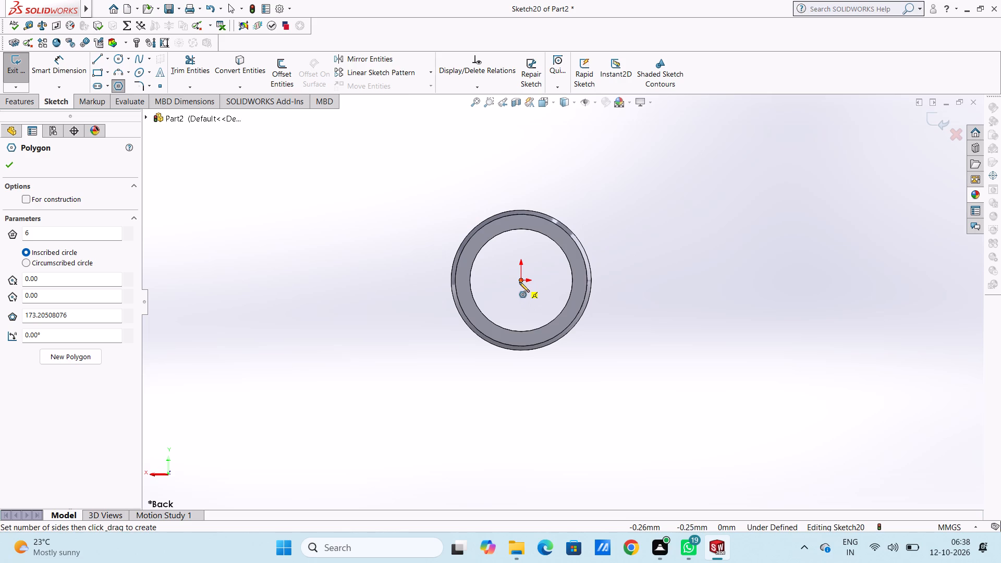
pyautogui.click(519, 281)
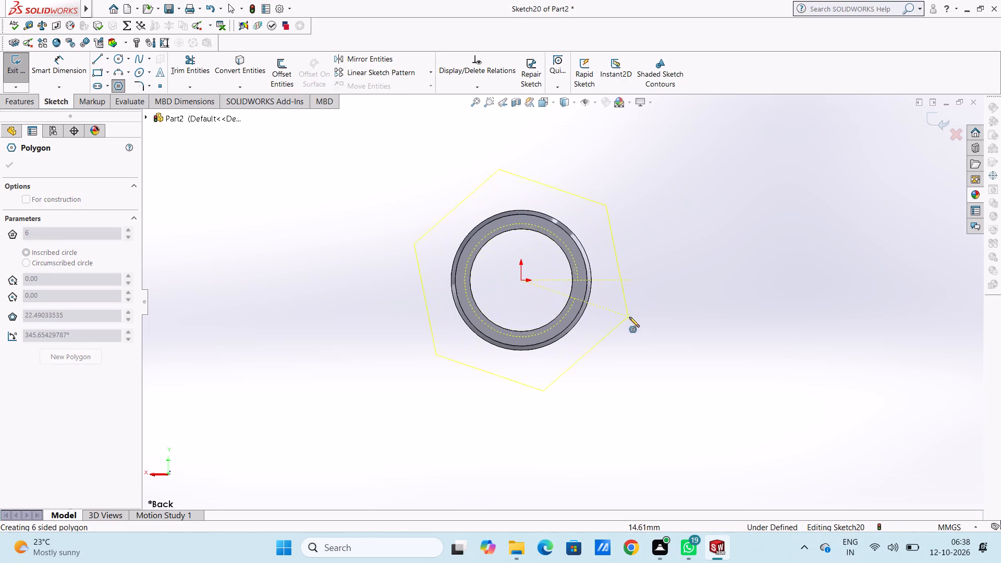
pyautogui.click(621, 280)
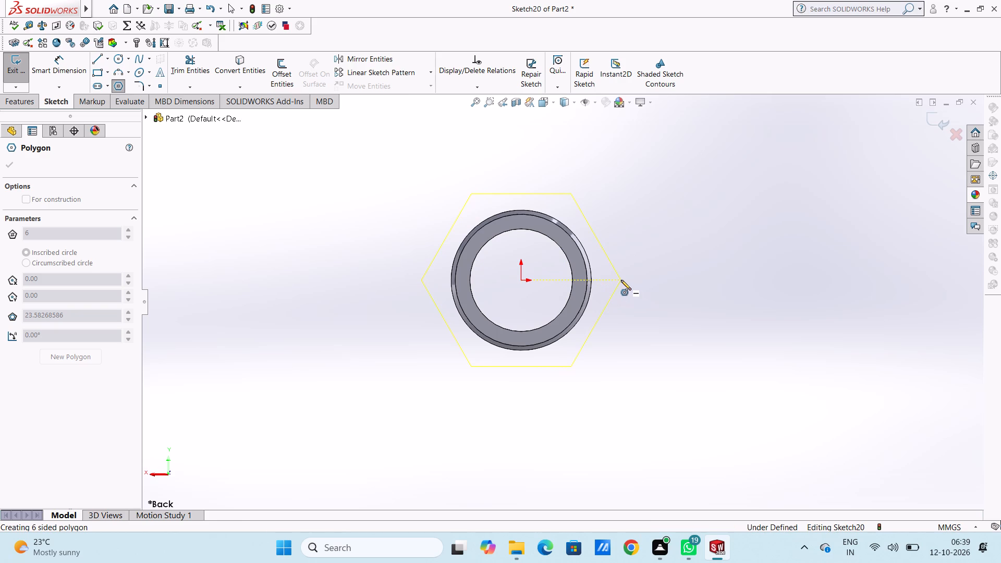
pyautogui.click(14, 169)
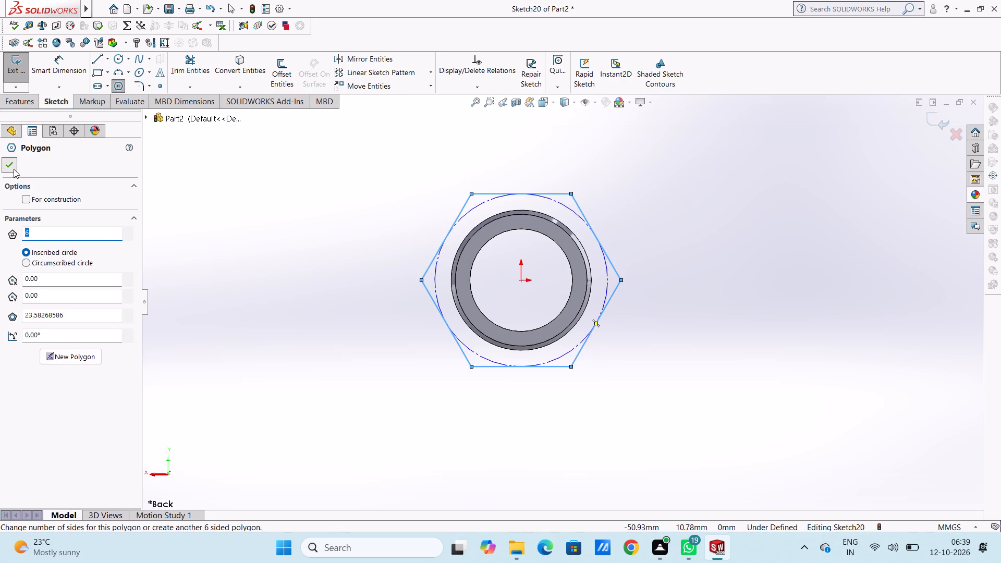
# Dimension the hexagon between its two horizontally opposite corners as 18 mm.
pyautogui.click(64, 57)
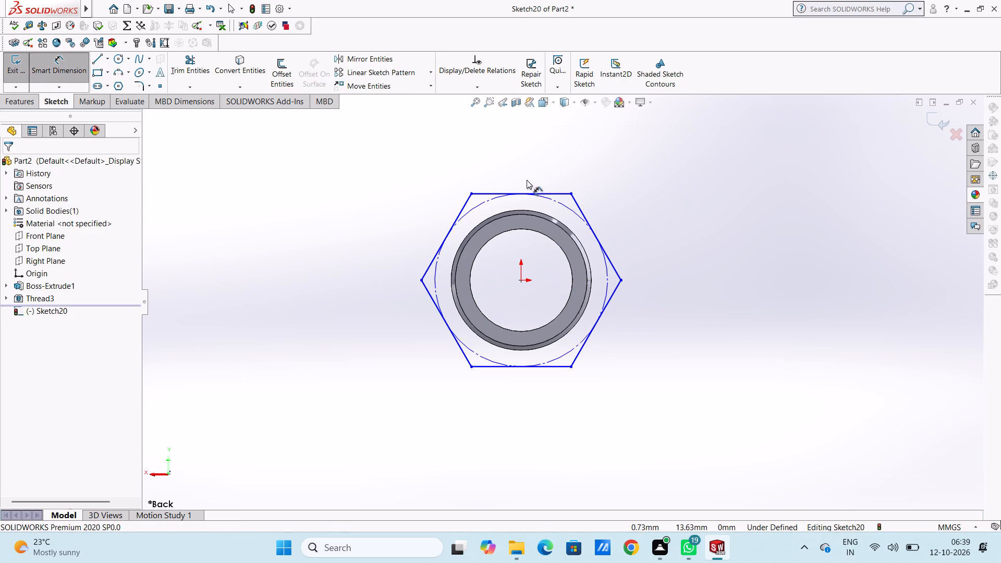
pyautogui.scroll(2, 527, 180)
pyautogui.click(465, 286)
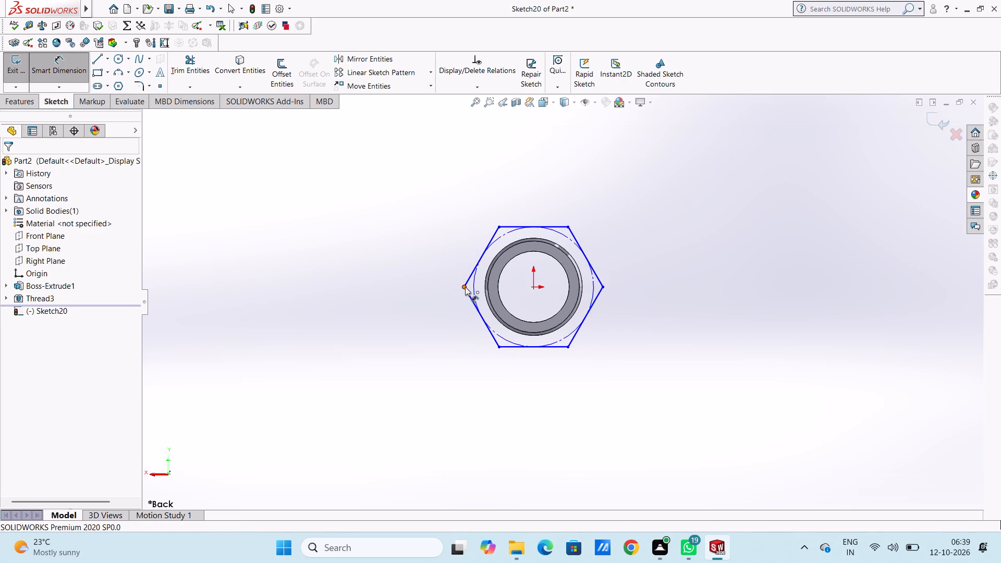
pyautogui.click(605, 287)
pyautogui.click(532, 164)
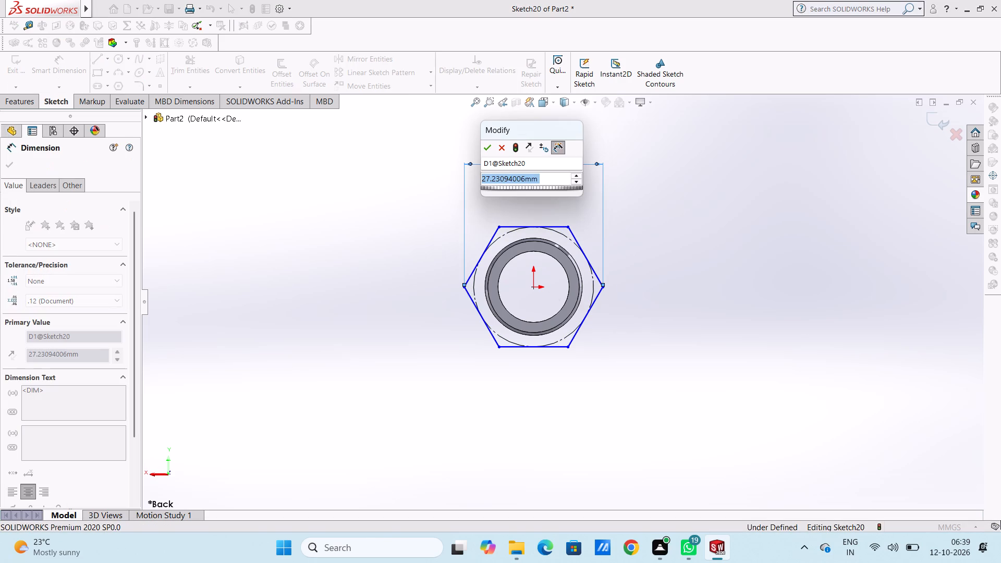
pyautogui.write('18')
pyautogui.press('Return')
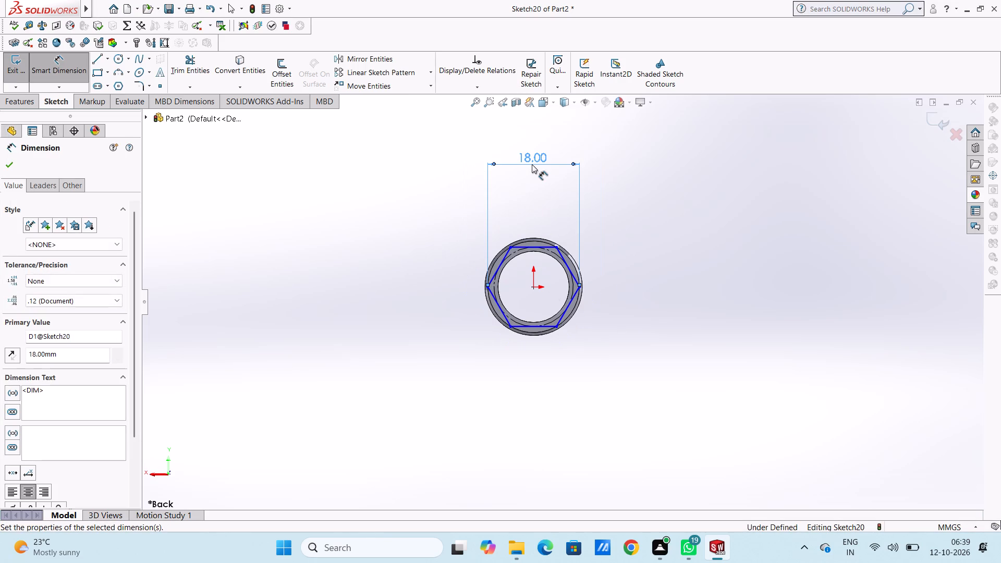
# Undo the hexagon's across-corners dimension and the hexagon itself, leaving the sketch on the tube's back end face empty.
pyautogui.click(424, 304)
pyautogui.moveTo(439, 321); pyautogui.dragTo(465, 338, button='middle')
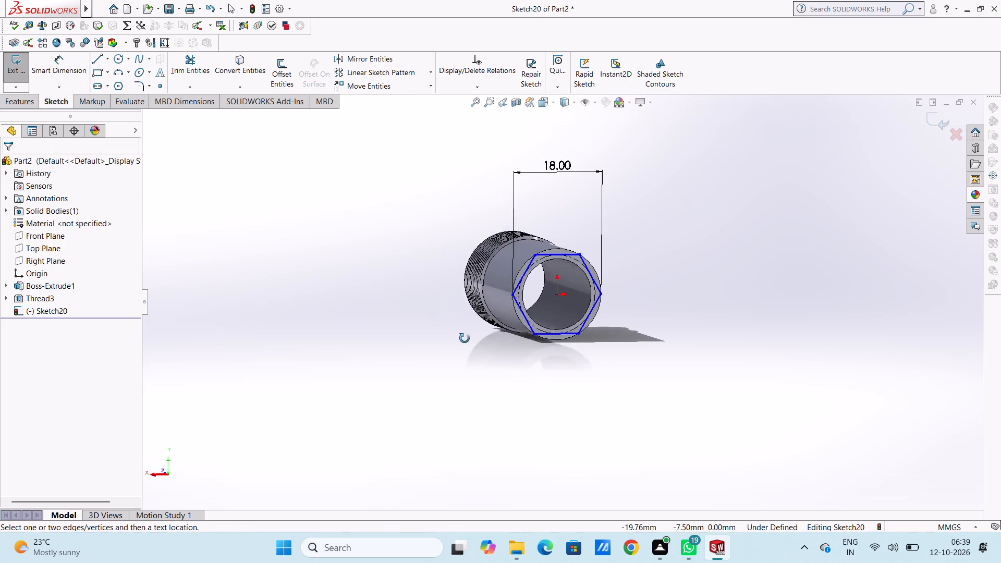
pyautogui.moveTo(465, 338); pyautogui.dragTo(508, 341, button='middle')
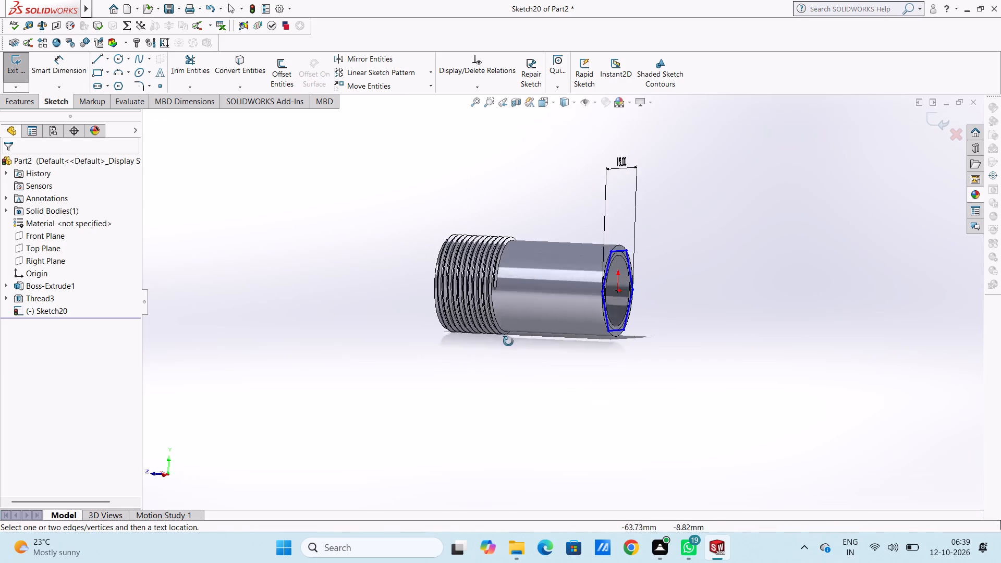
pyautogui.moveTo(508, 341); pyautogui.dragTo(471, 341, button='middle')
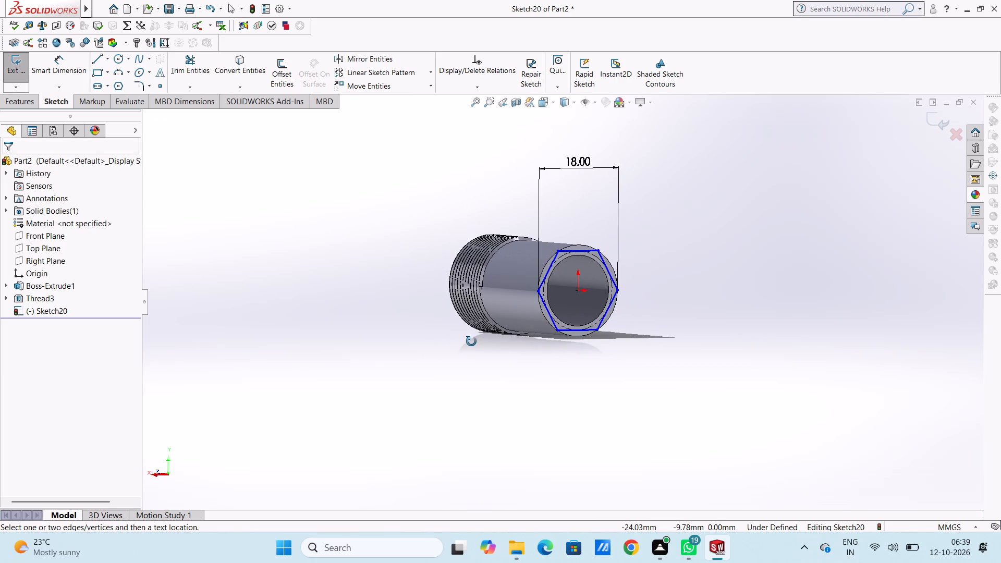
pyautogui.moveTo(471, 341); pyautogui.dragTo(468, 341, button='middle')
pyautogui.press('Escape')
pyautogui.press('Escape')
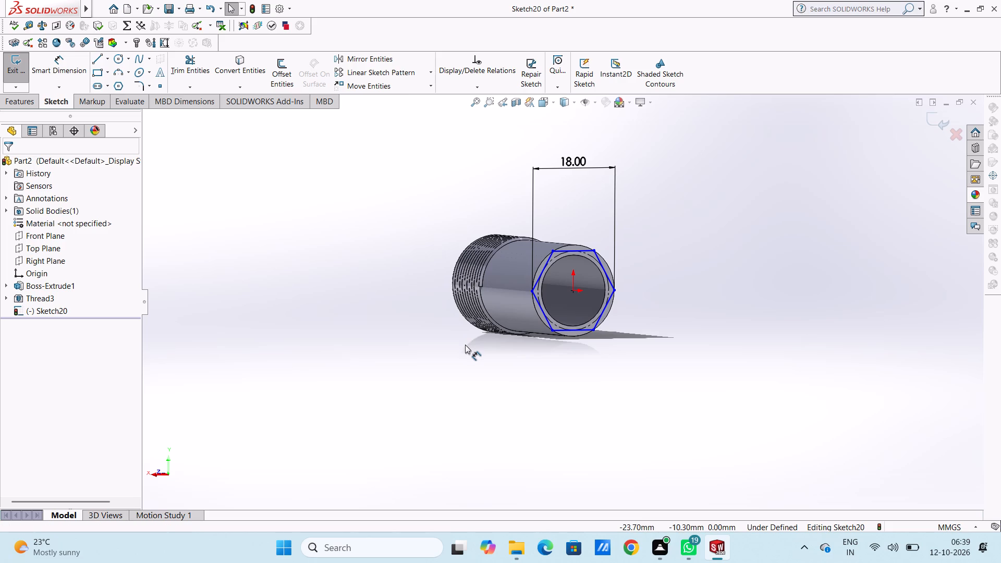
pyautogui.hotkey('ctrl', 'z')
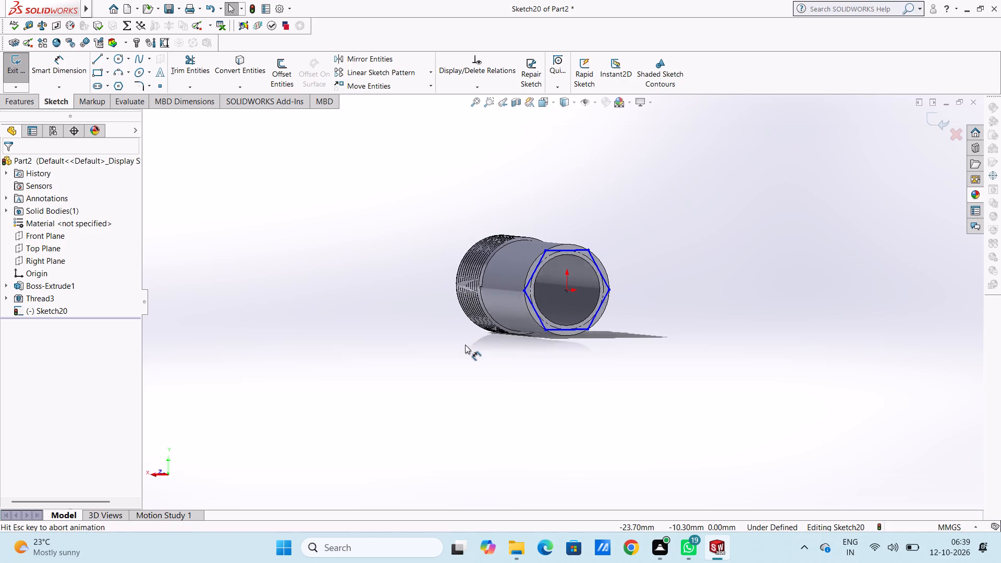
pyautogui.hotkey('ctrl', 'z')
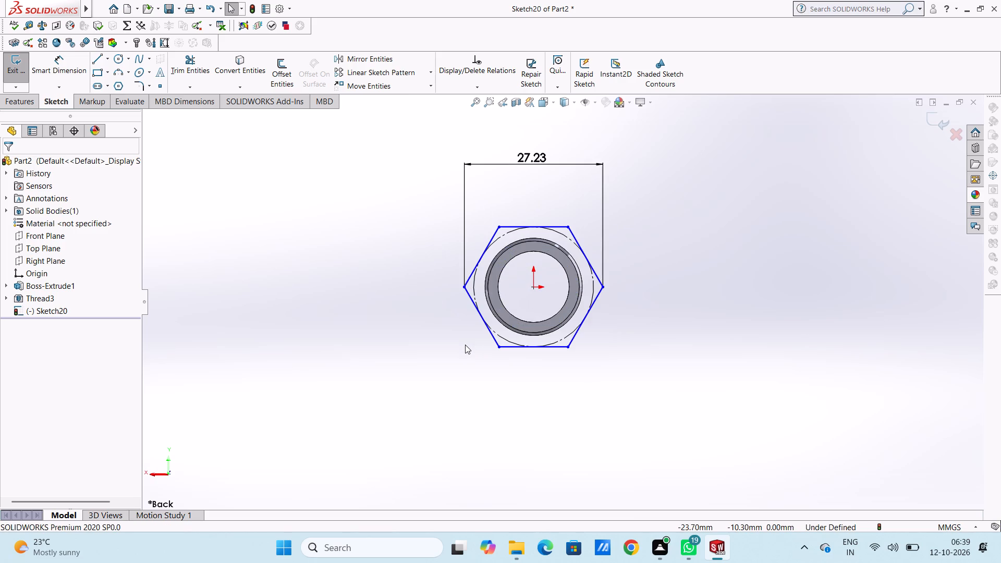
pyautogui.hotkey('ctrl', 'z')
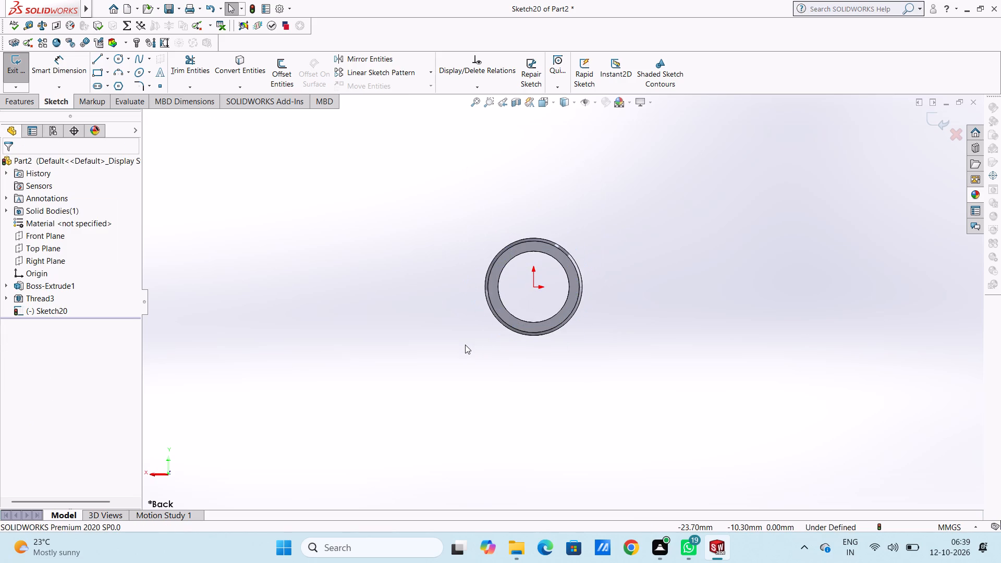
# Draw an origin-centred, inscribed-circle hexagon about 20 mm across flats on the tube's back face, with one corner pointing straight up.
pyautogui.hotkey('ctrl', '2')
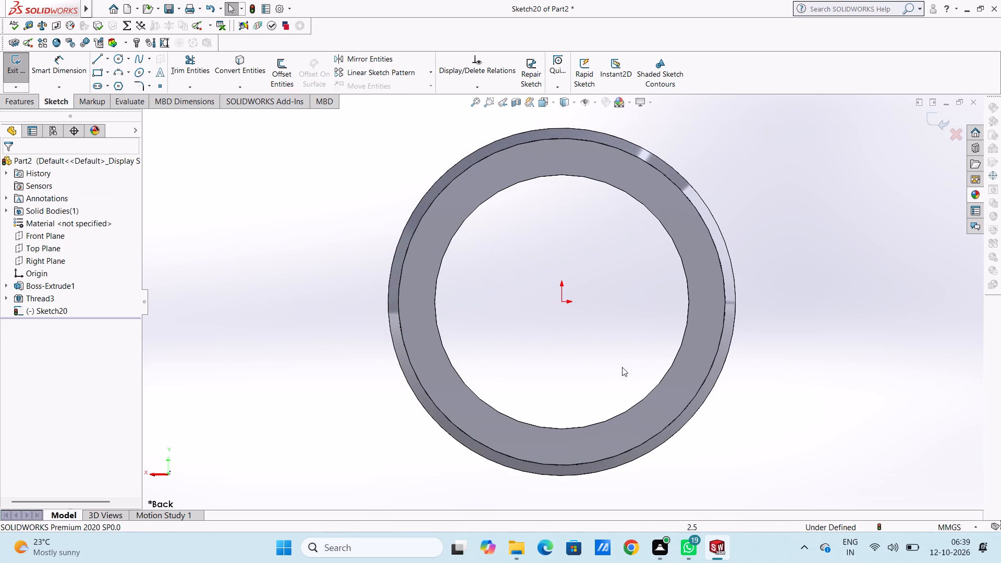
pyautogui.scroll(4, 668, 357)
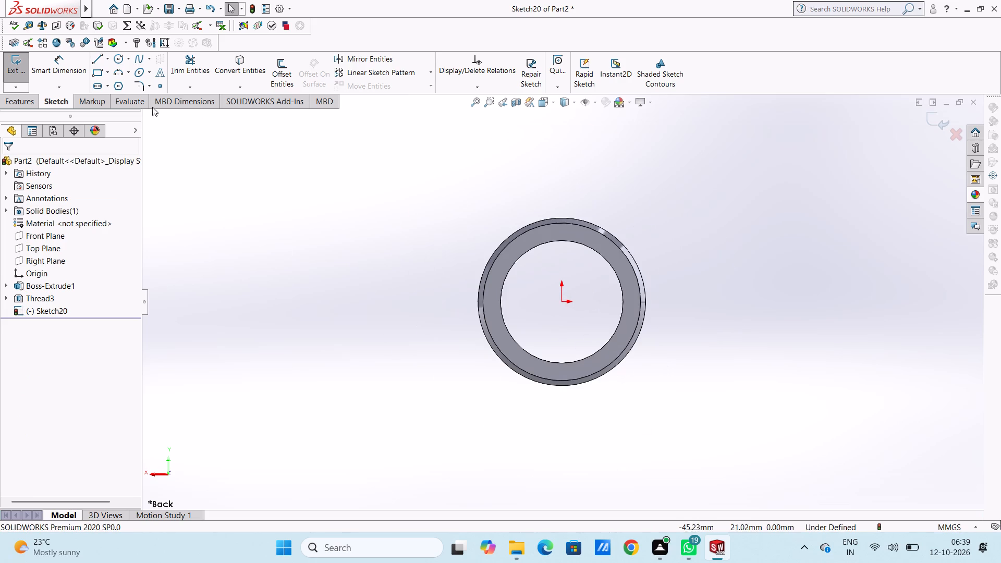
pyautogui.click(119, 85)
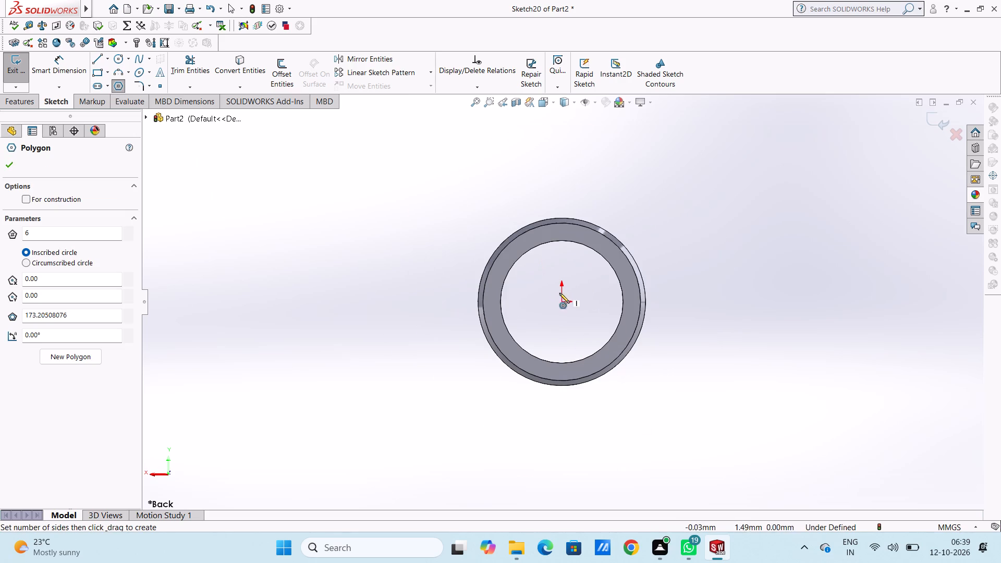
pyautogui.click(560, 301)
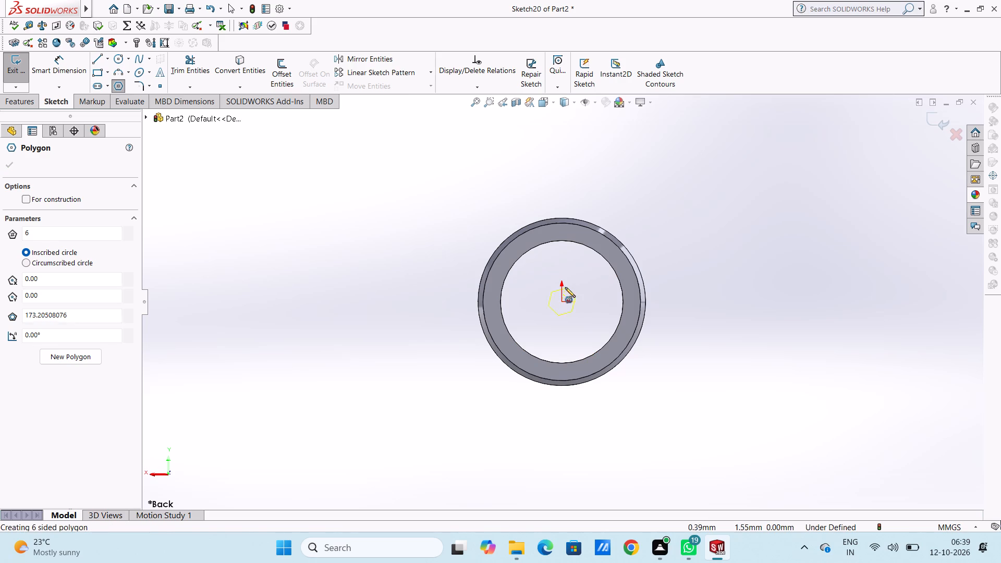
pyautogui.click(564, 200)
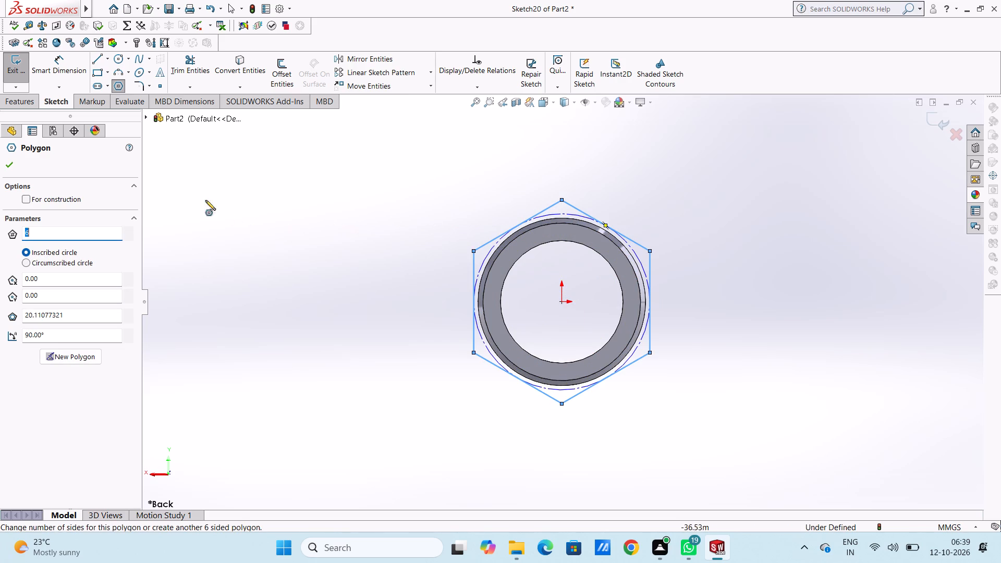
pyautogui.click(7, 167)
# Dimension the hexagon horizontally between its two upper side corners as 18 mm.
pyautogui.click(63, 64)
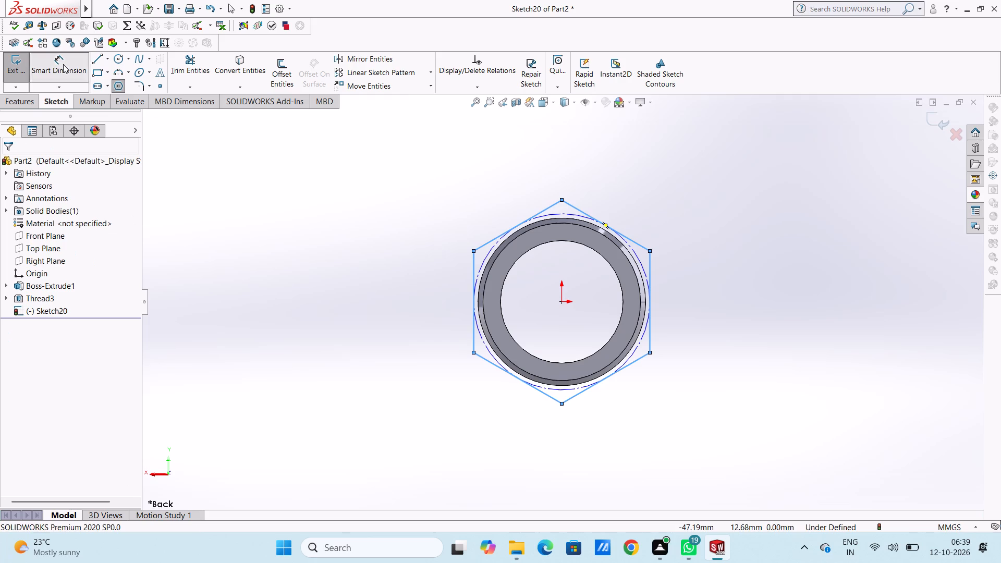
pyautogui.click(475, 250)
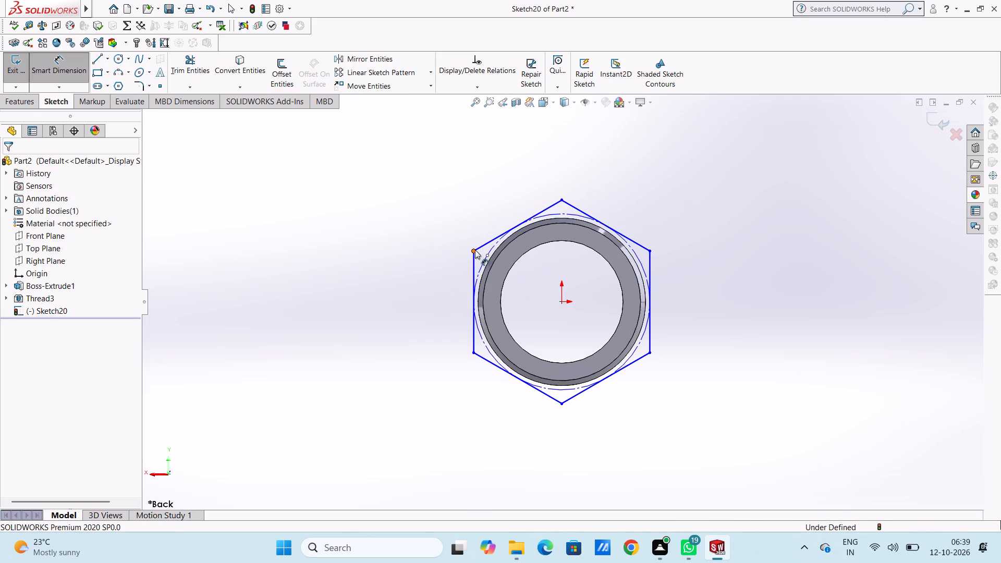
pyautogui.click(653, 250)
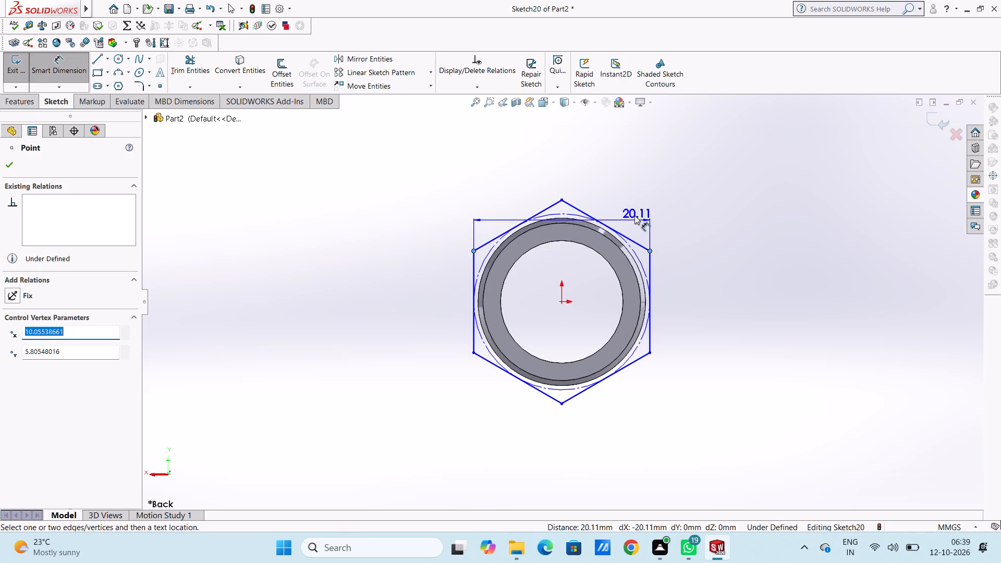
pyautogui.click(523, 131)
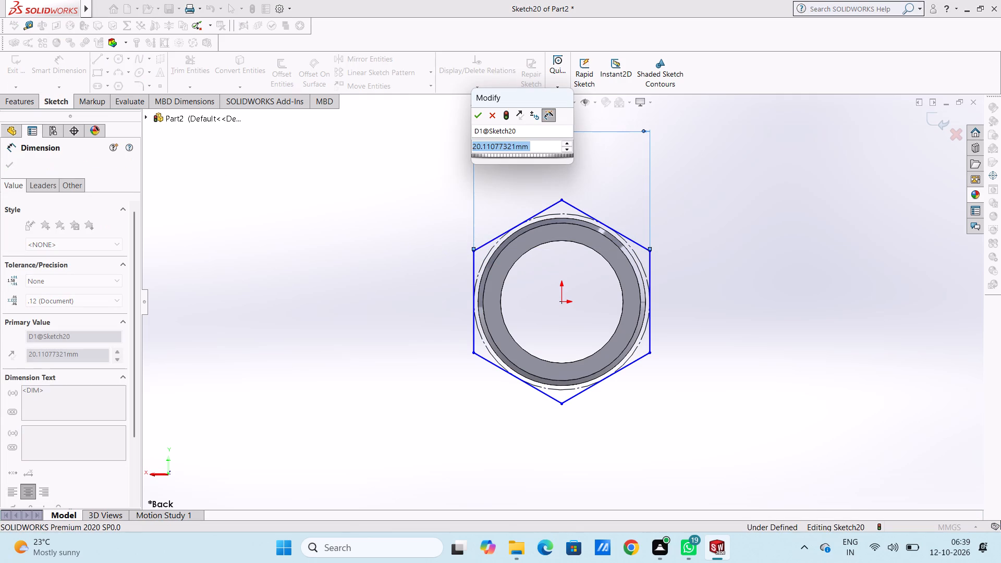
pyautogui.write('18')
pyautogui.press('Return')
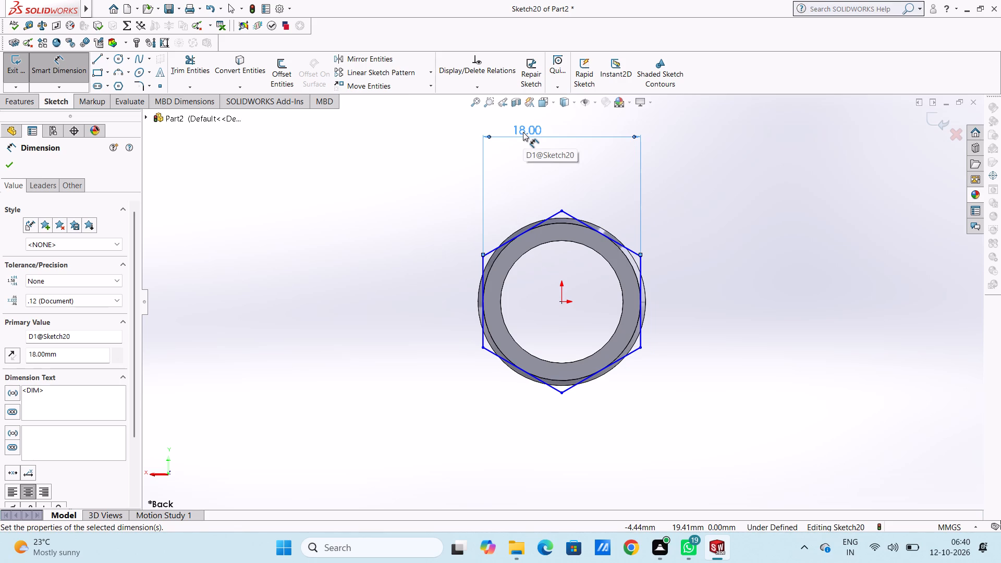
pyautogui.click(377, 222)
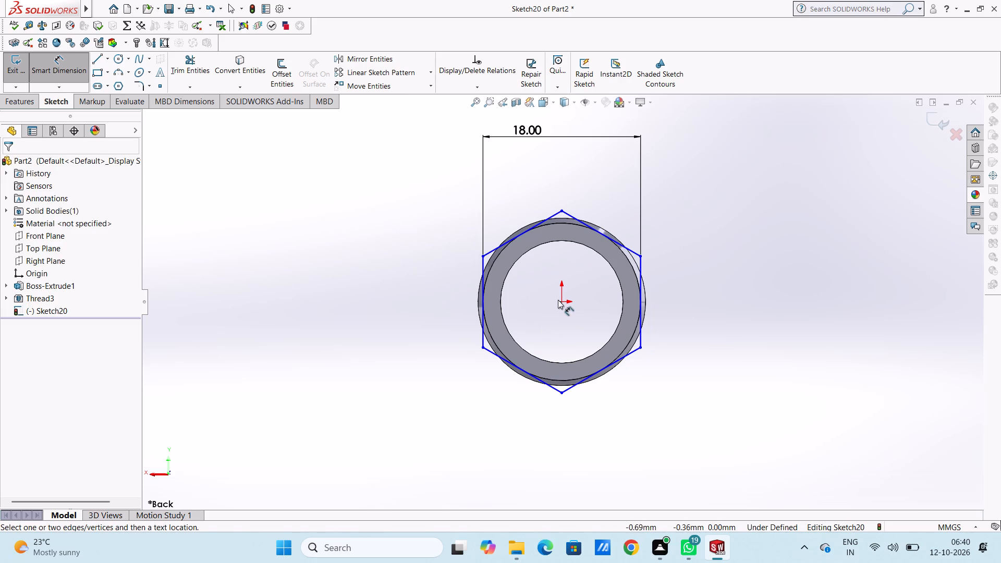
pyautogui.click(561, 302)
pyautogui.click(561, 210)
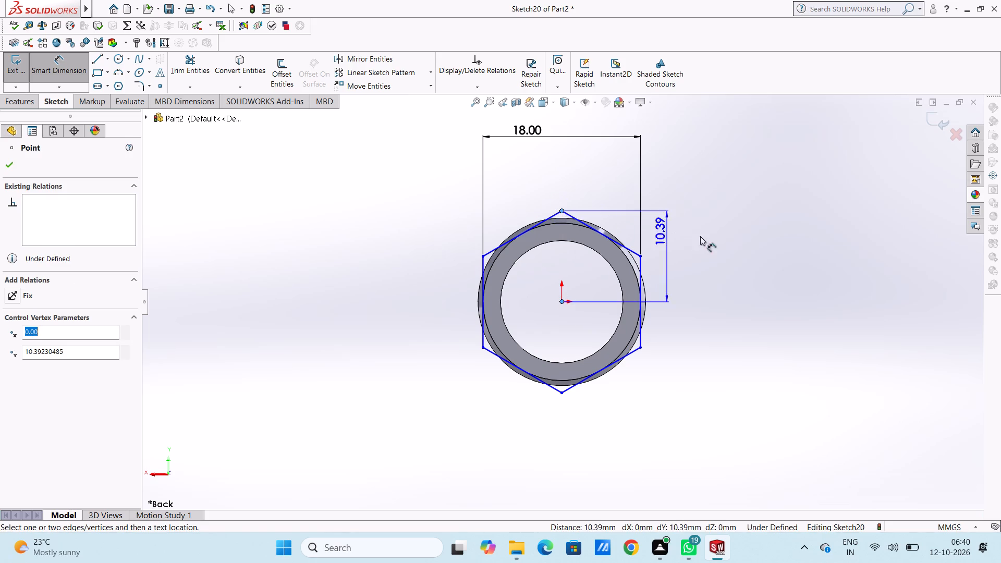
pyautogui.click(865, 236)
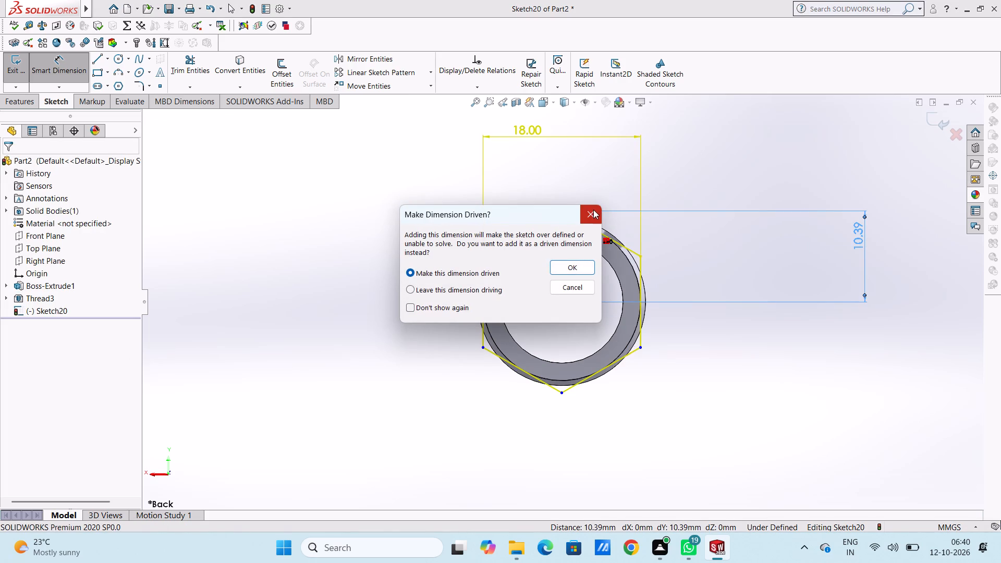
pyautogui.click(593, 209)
# Dimension the vertical distance from the origin to the hexagon's lower right corner, keeping the value as drawn.
pyautogui.click(562, 302)
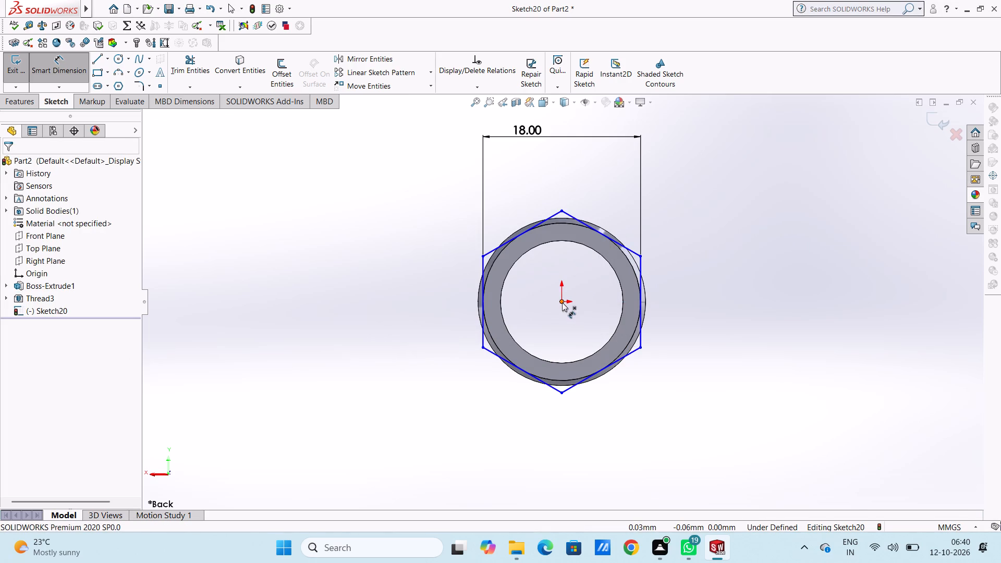
pyautogui.click(639, 348)
pyautogui.click(929, 318)
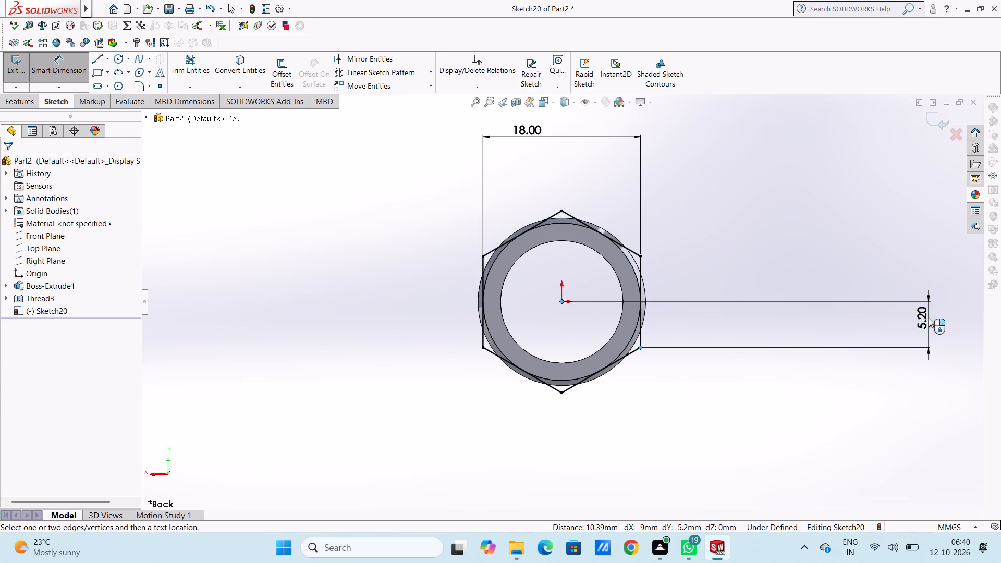
pyautogui.moveTo(885, 301); pyautogui.dragTo(876, 300)
pyautogui.click(793, 288)
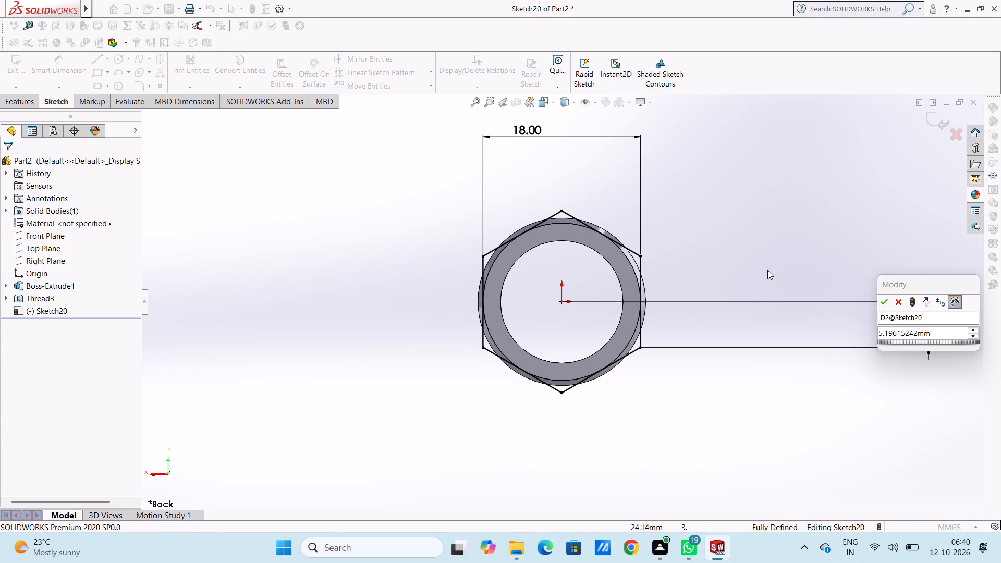
pyautogui.moveTo(734, 247); pyautogui.dragTo(794, 256, button='middle')
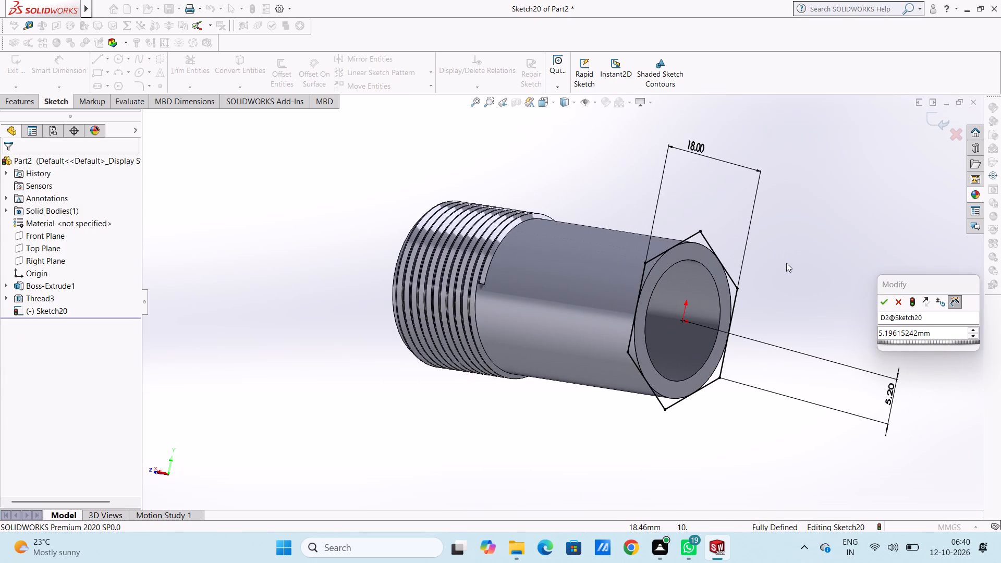
pyautogui.click(34, 101)
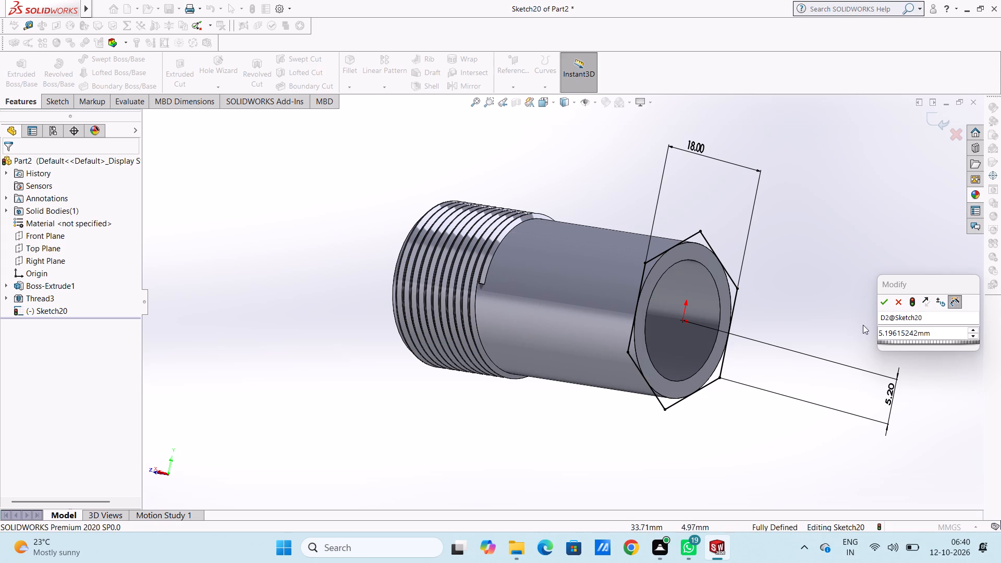
pyautogui.click(886, 301)
pyautogui.click(839, 251)
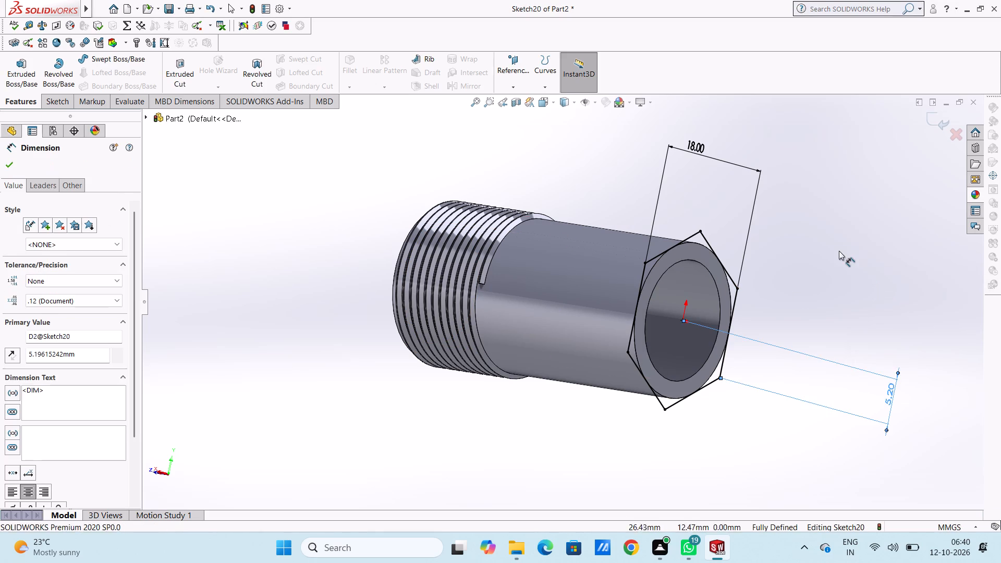
# Extrude the hexagon sketch 15 mm blind outward from the tube's back end, merged with the body.
pyautogui.moveTo(831, 243); pyautogui.dragTo(828, 264, button='middle')
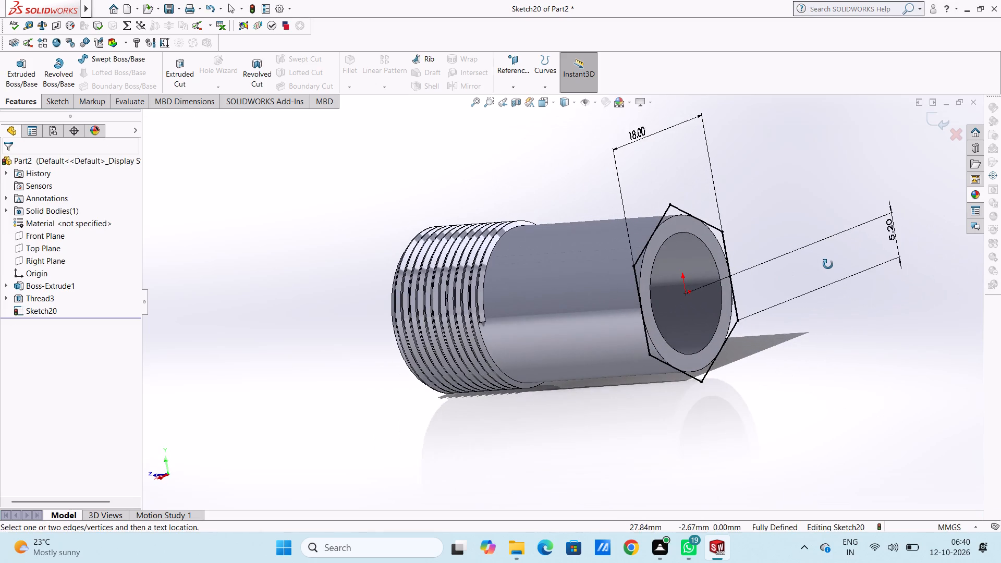
pyautogui.moveTo(828, 264); pyautogui.dragTo(833, 277, button='middle')
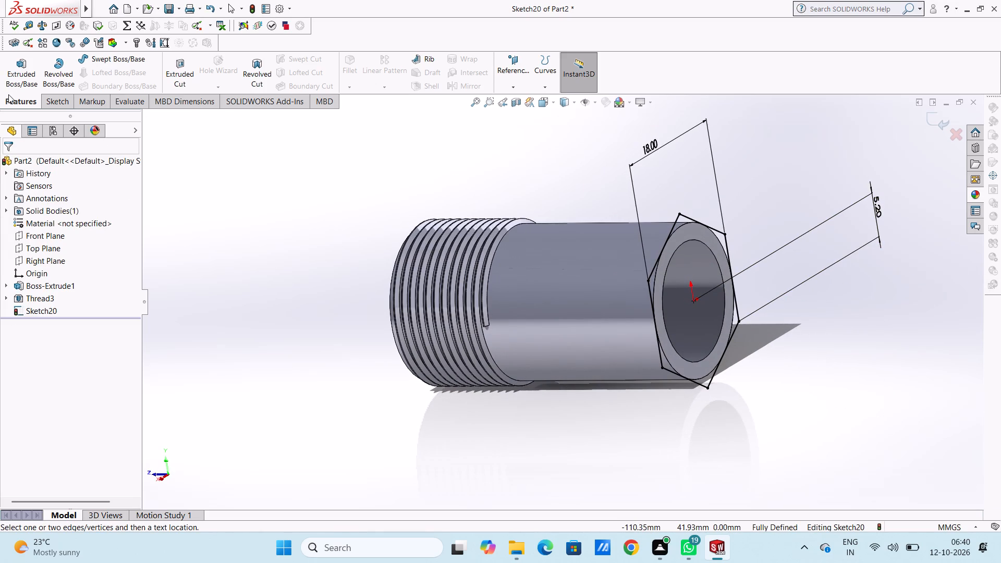
pyautogui.click(23, 61)
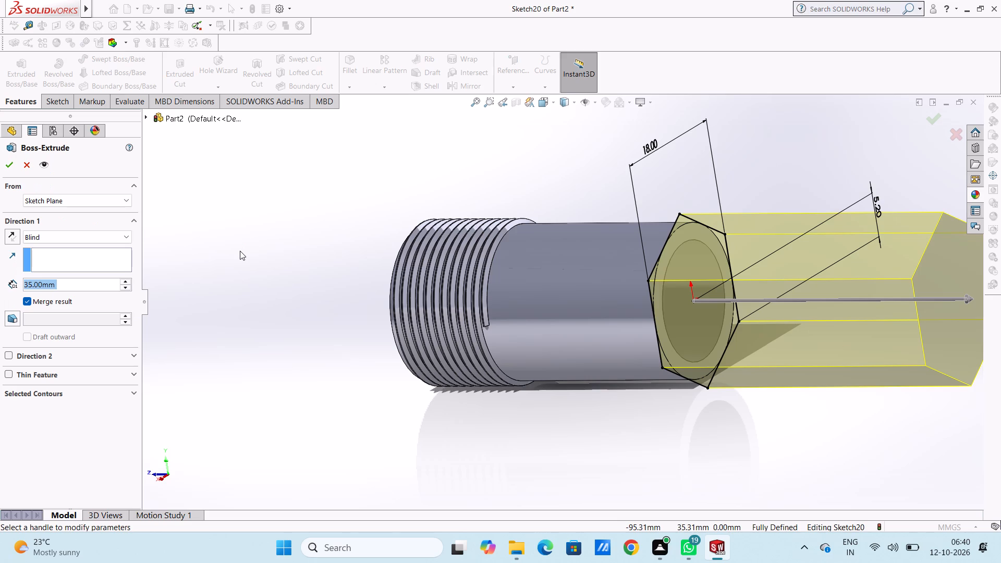
pyautogui.write('15')
pyautogui.press('Return')
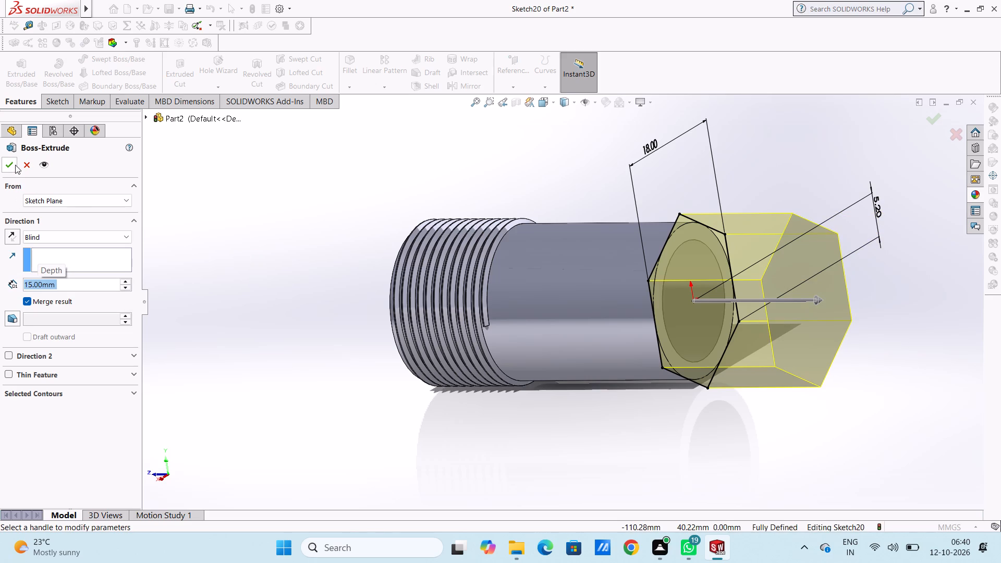
pyautogui.click(15, 165)
pyautogui.click(248, 254)
# Examine the threaded tube and its hexagonal head from the side and from the head's end face.
pyautogui.scroll(4, 282, 260)
pyautogui.moveTo(311, 281); pyautogui.dragTo(364, 327, button='middle')
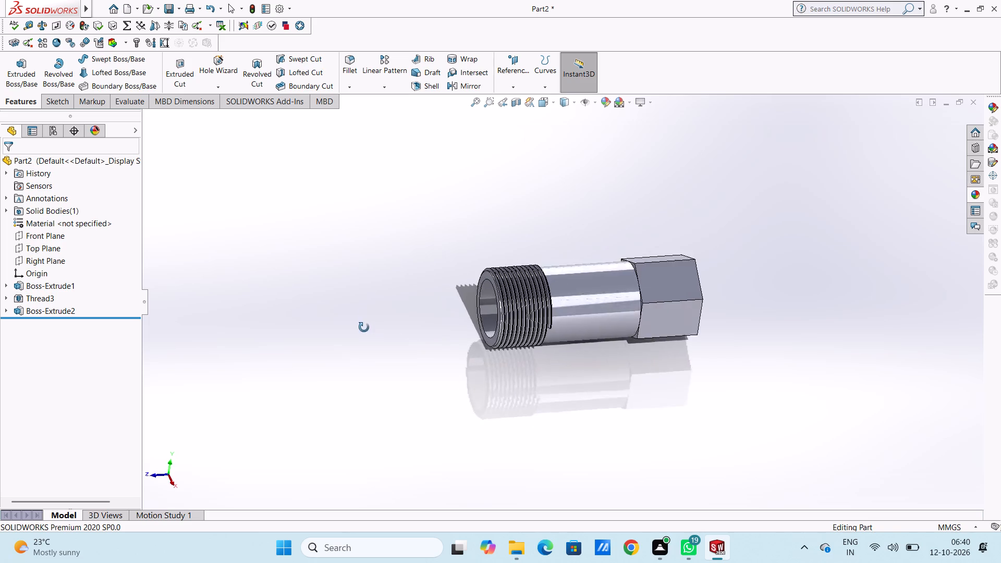
pyautogui.moveTo(364, 327); pyautogui.dragTo(347, 294, button='middle')
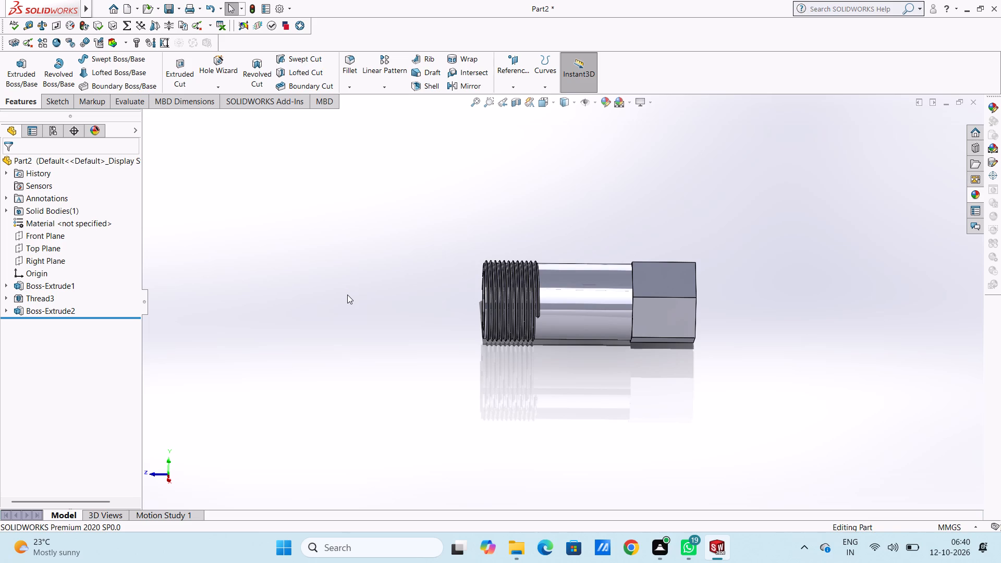
pyautogui.scroll(3, 469, 315)
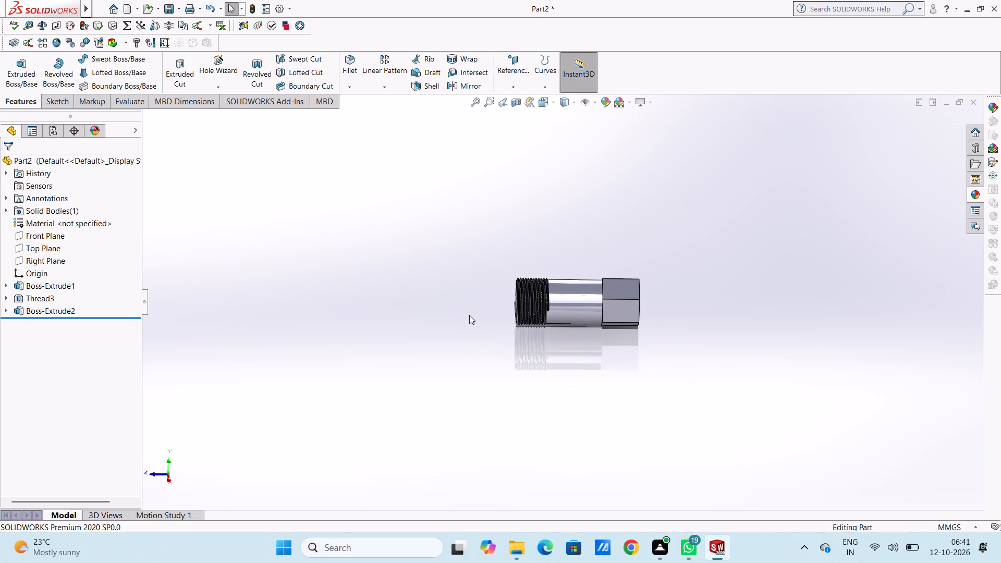
pyautogui.moveTo(632, 346); pyautogui.dragTo(566, 350, button='middle')
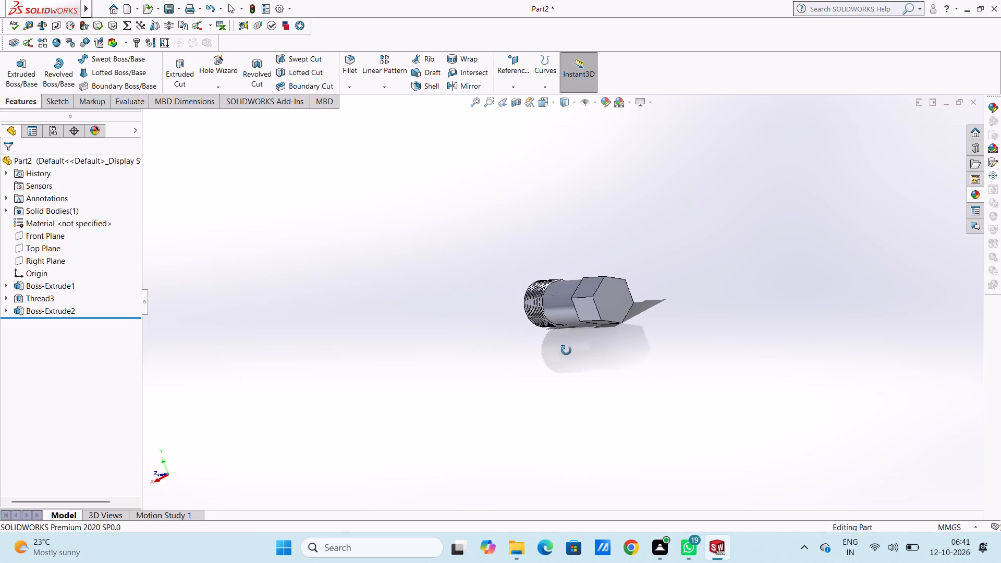
pyautogui.moveTo(566, 350); pyautogui.dragTo(567, 351, button='middle')
pyautogui.scroll(-5, 641, 260)
pyautogui.moveTo(548, 357); pyautogui.dragTo(532, 352, button='middle')
pyautogui.scroll(-2, 515, 414)
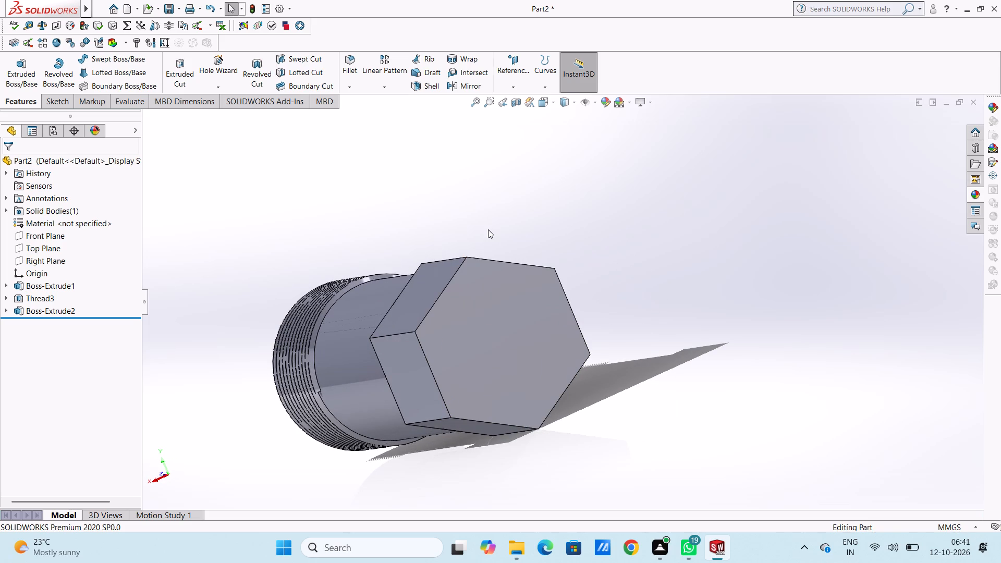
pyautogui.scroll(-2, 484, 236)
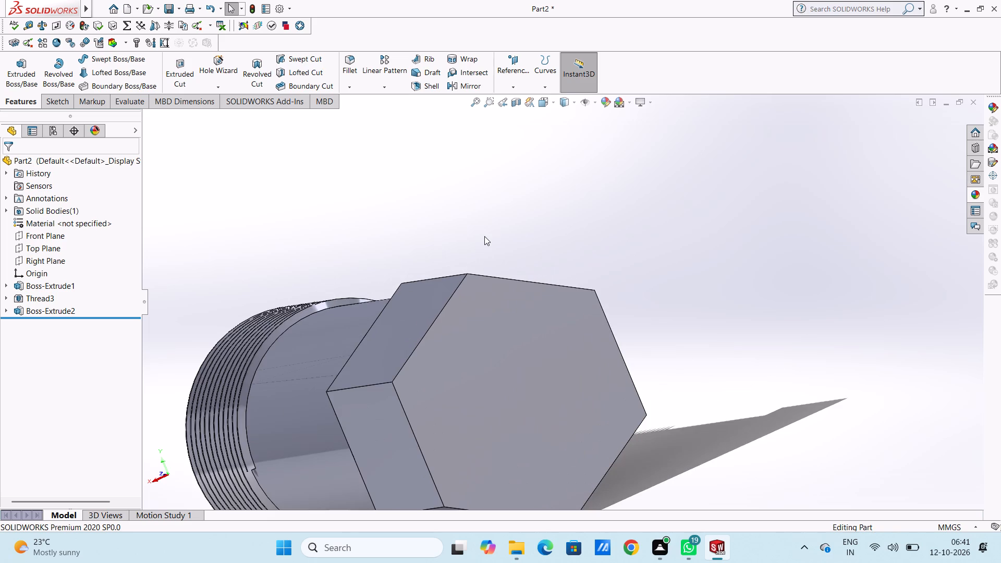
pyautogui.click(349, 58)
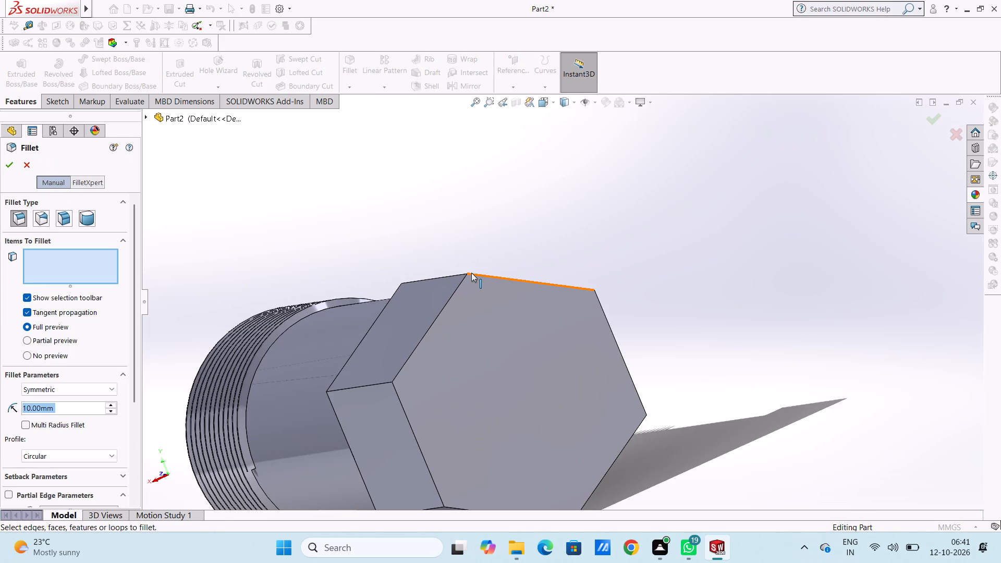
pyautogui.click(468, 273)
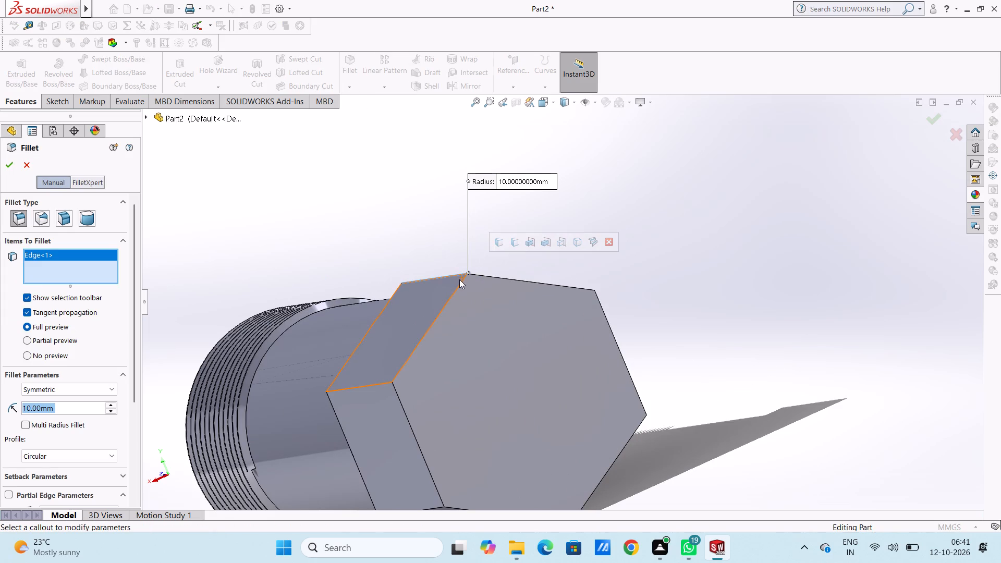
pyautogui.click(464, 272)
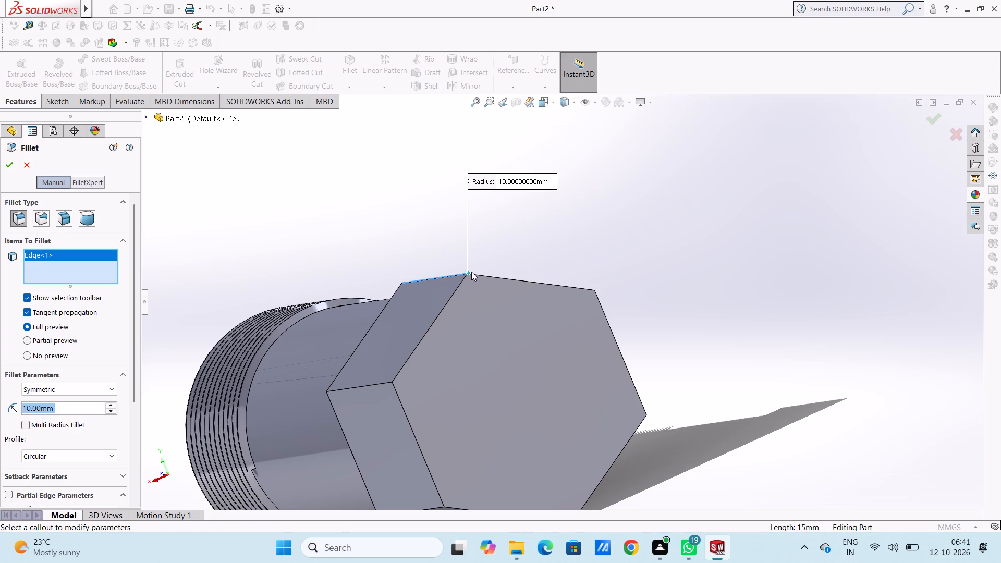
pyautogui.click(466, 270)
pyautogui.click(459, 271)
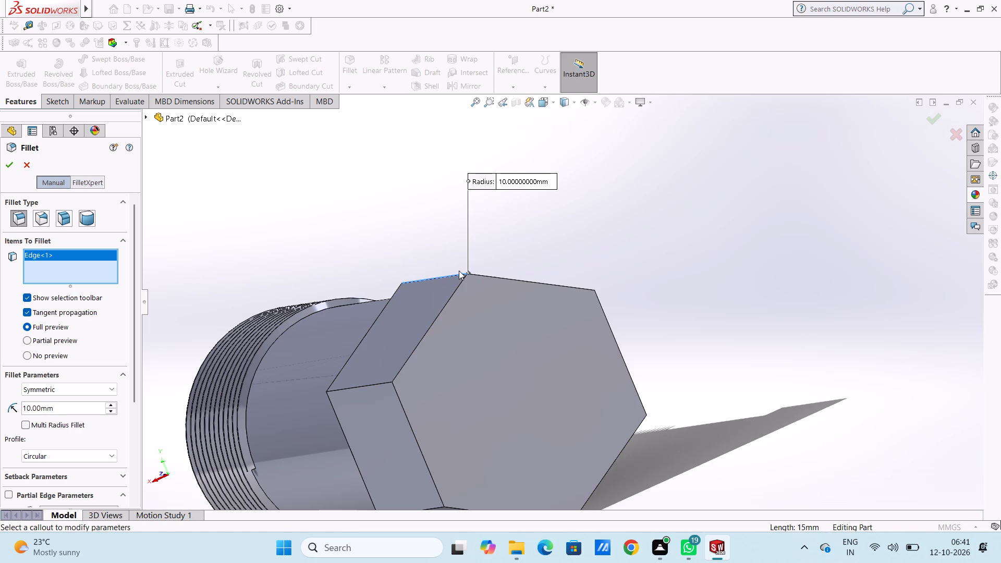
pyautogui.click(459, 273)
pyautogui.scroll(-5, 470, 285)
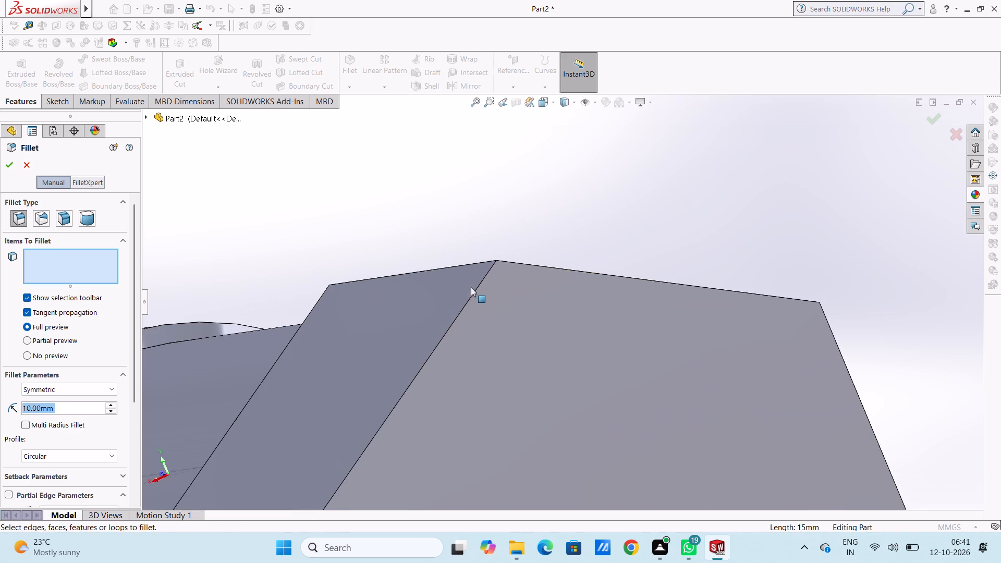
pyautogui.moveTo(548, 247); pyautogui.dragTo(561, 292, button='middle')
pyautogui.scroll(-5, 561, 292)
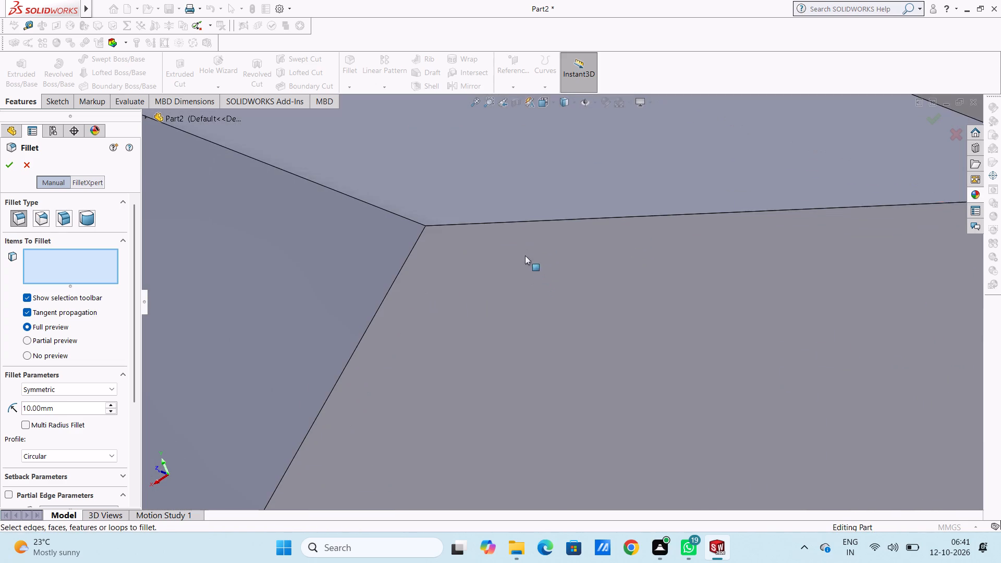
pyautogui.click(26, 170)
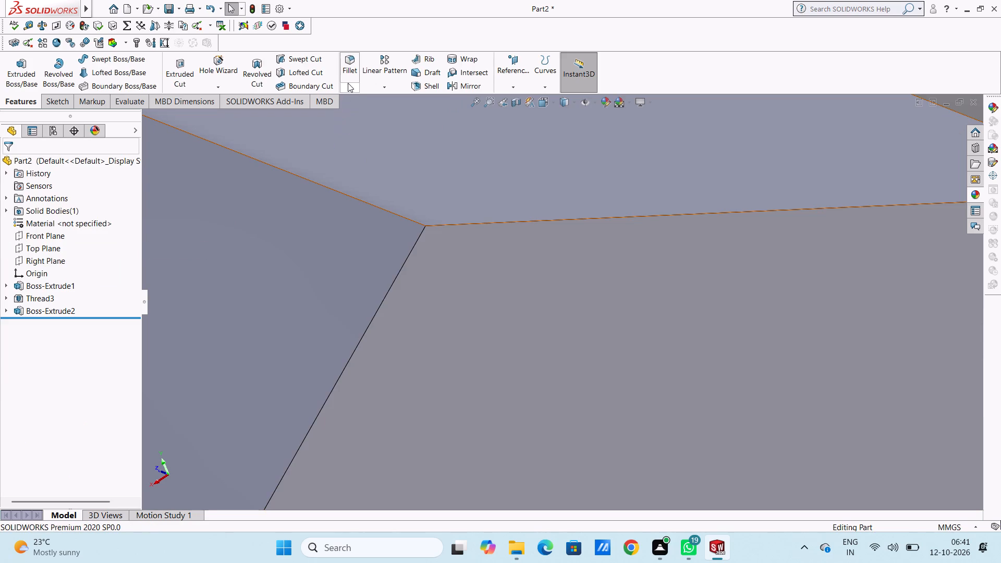
# Chamfer all the outer edges of the hexagonal head's end face with a distance of 1 mm at 45 degrees.
pyautogui.click(351, 87)
pyautogui.click(351, 116)
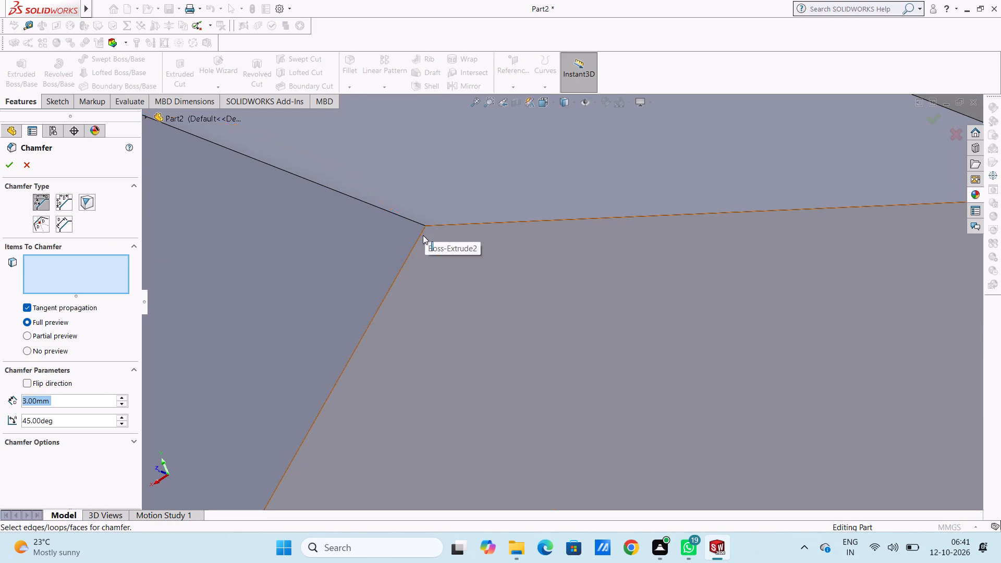
pyautogui.click(420, 236)
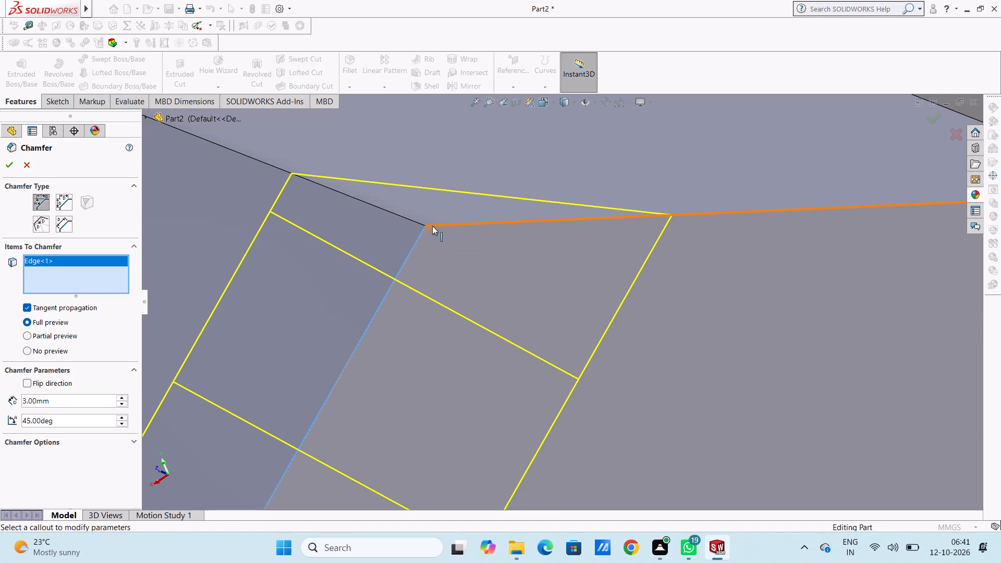
pyautogui.click(432, 225)
pyautogui.scroll(-4, 504, 240)
pyautogui.scroll(6, 504, 240)
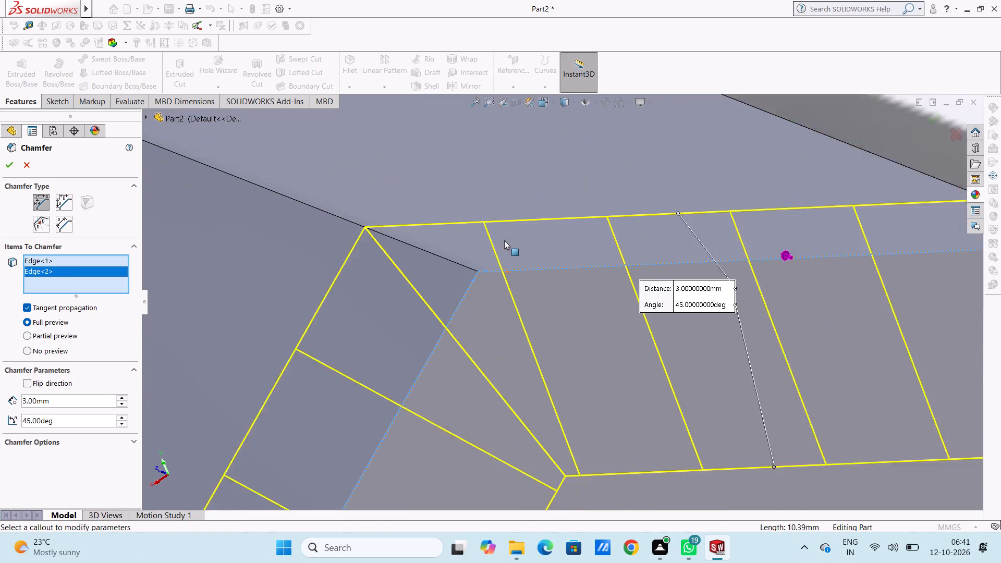
pyautogui.scroll(12, 504, 240)
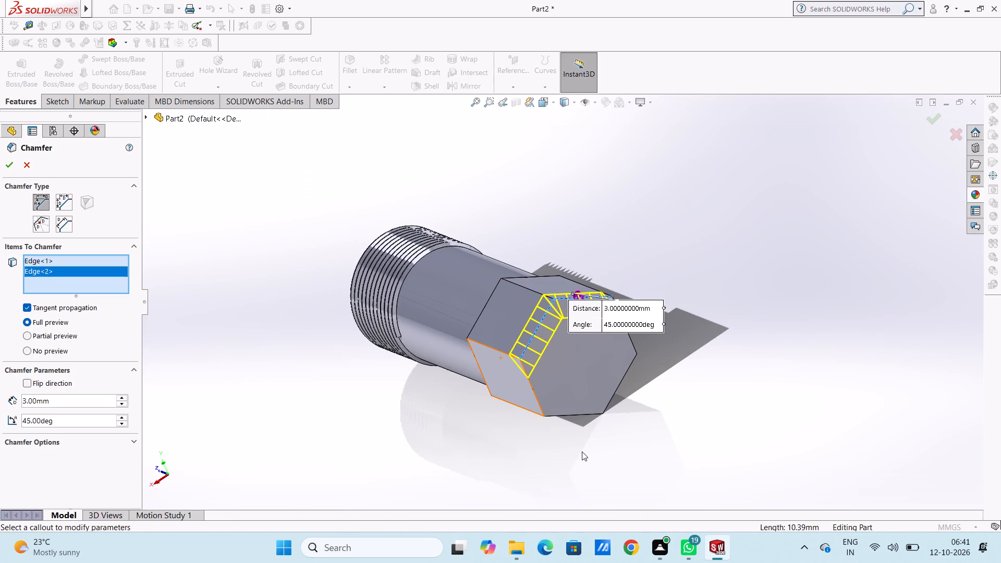
pyautogui.scroll(-4, 580, 436)
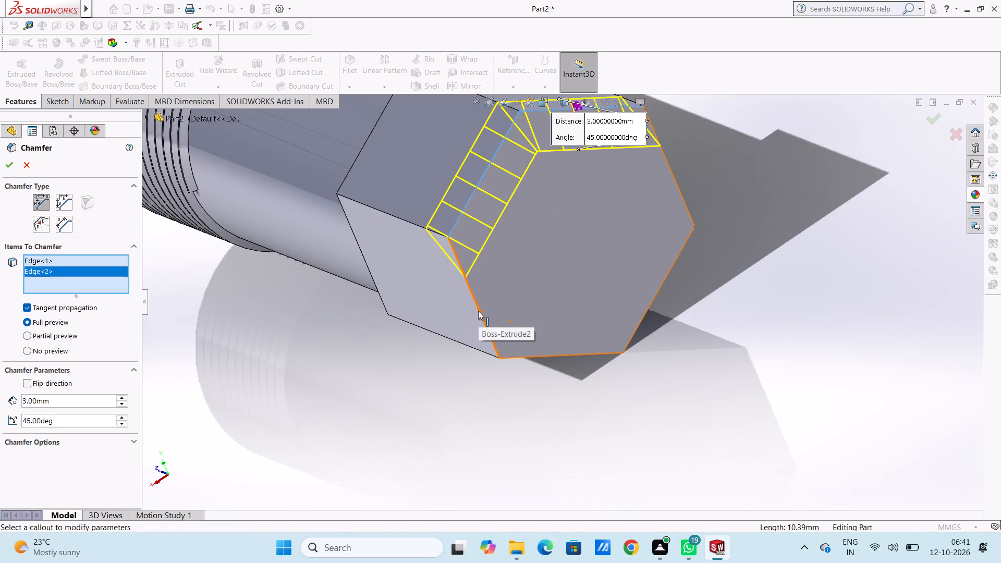
pyautogui.click(478, 311)
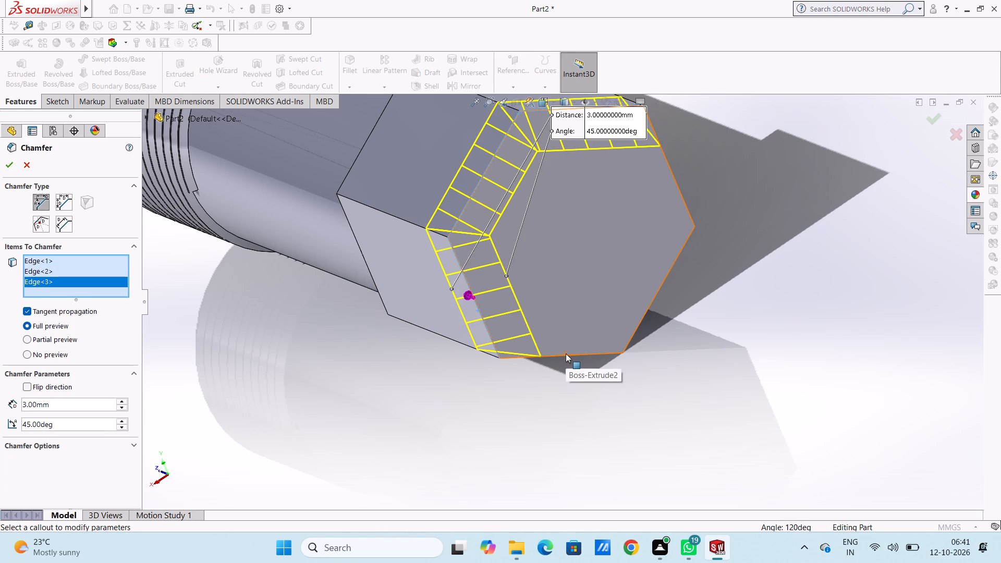
pyautogui.click(566, 355)
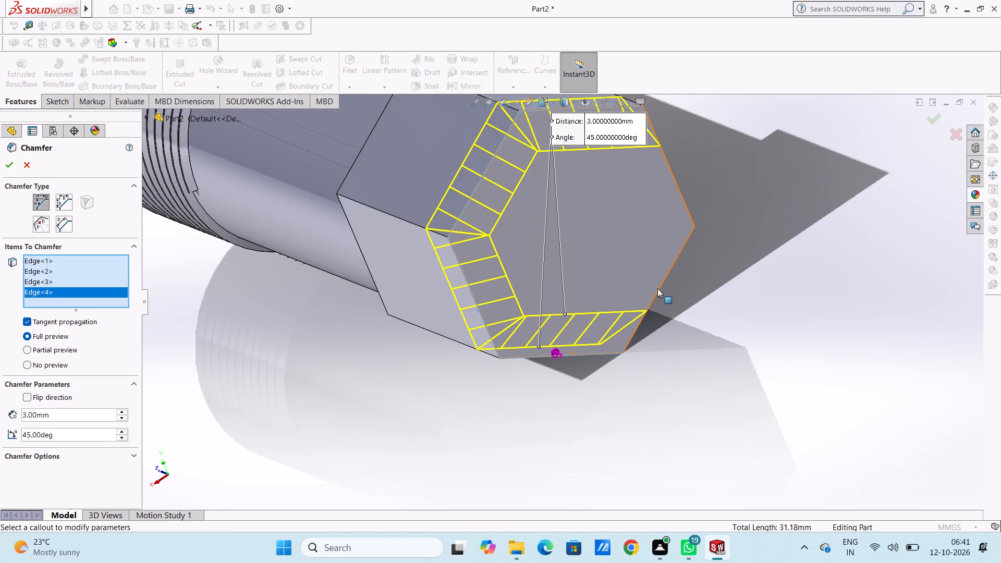
pyautogui.click(657, 288)
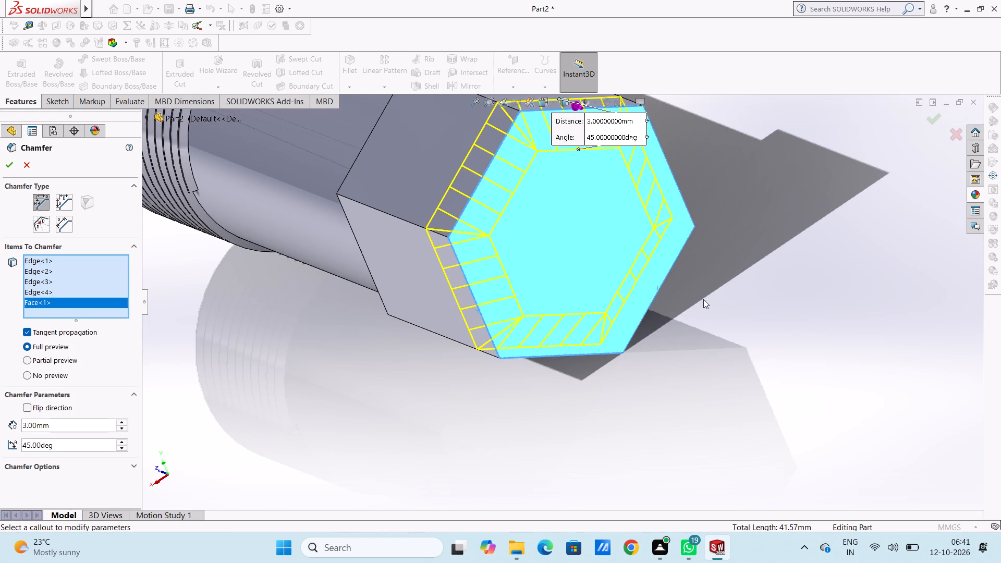
pyautogui.scroll(4, 687, 332)
pyautogui.moveTo(651, 369); pyautogui.dragTo(590, 278, button='middle')
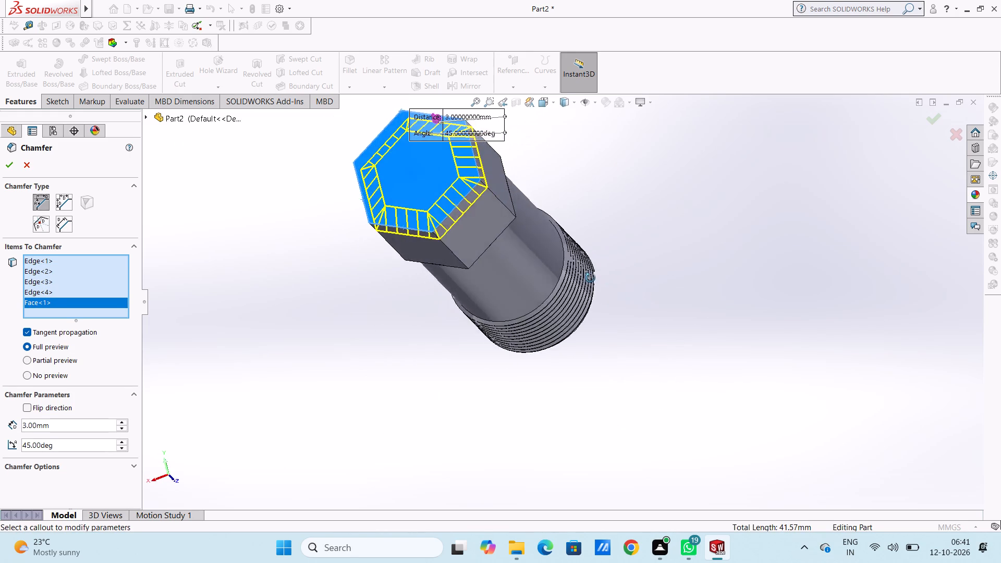
pyautogui.moveTo(590, 278); pyautogui.dragTo(684, 368, button='middle')
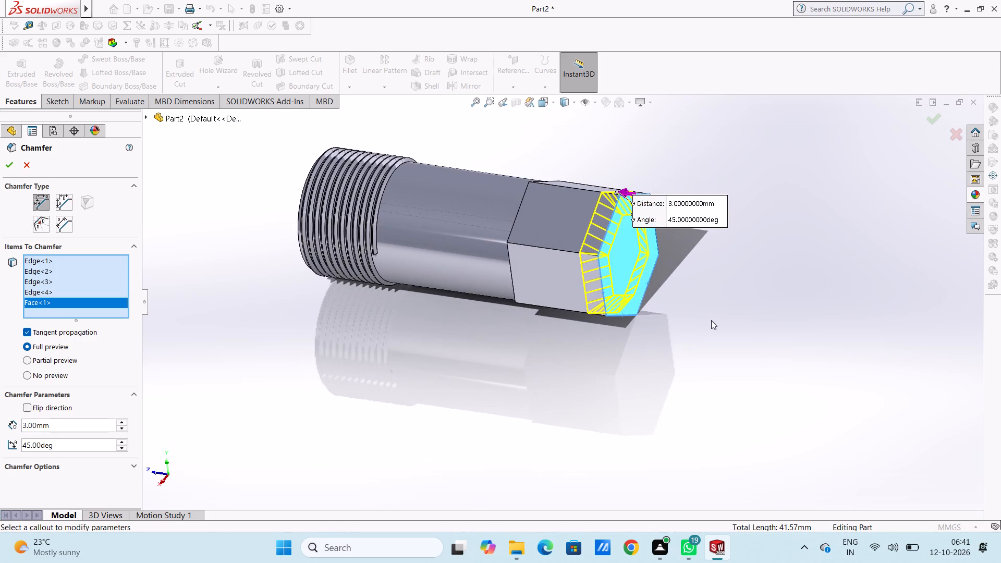
pyautogui.scroll(-2, 711, 320)
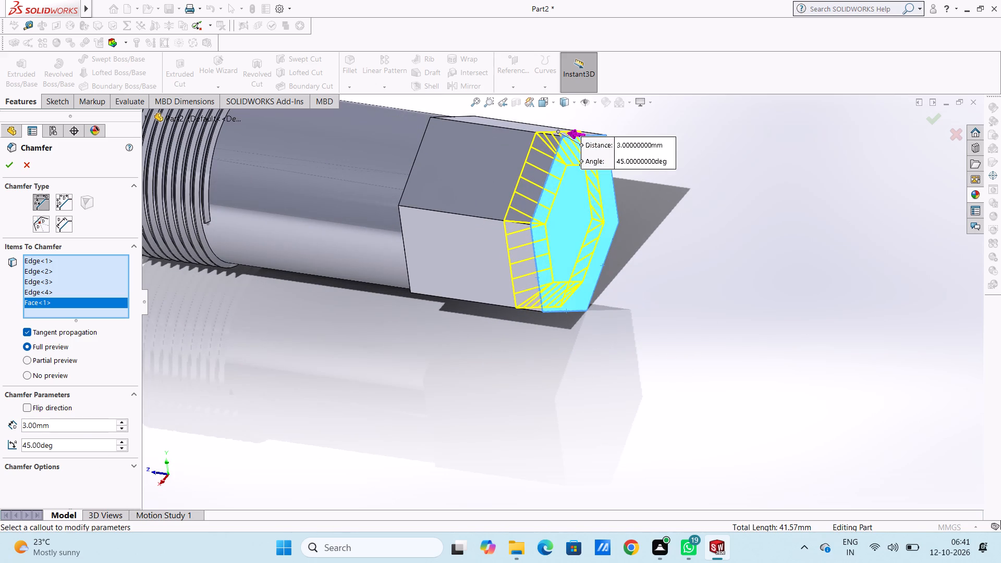
pyautogui.click(92, 424)
pyautogui.click(92, 424)
pyautogui.press('1')
pyautogui.press('Return')
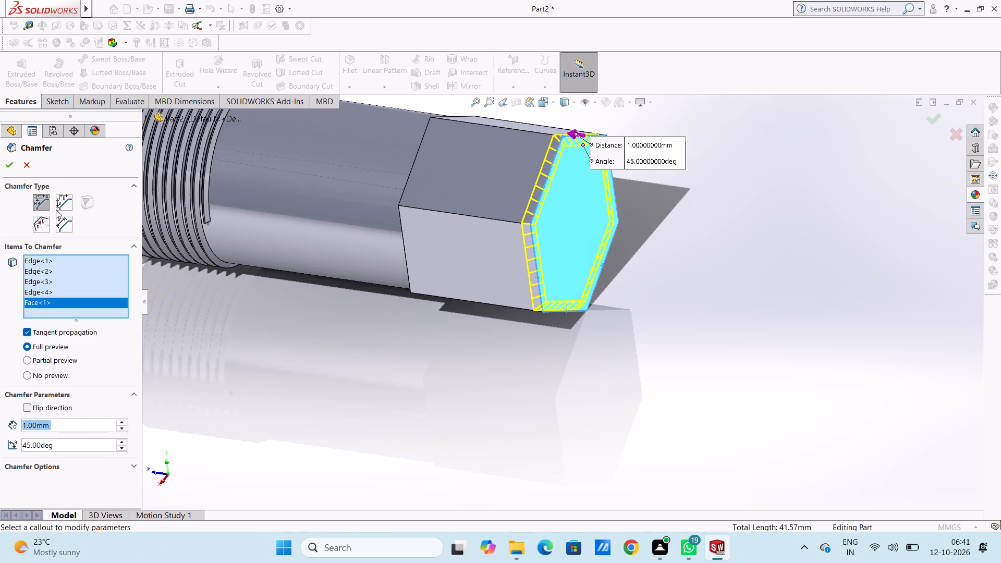
pyautogui.click(9, 164)
# Examine the chamfered hexagonal head and the threaded body from the side and from the head end.
pyautogui.scroll(2, 387, 445)
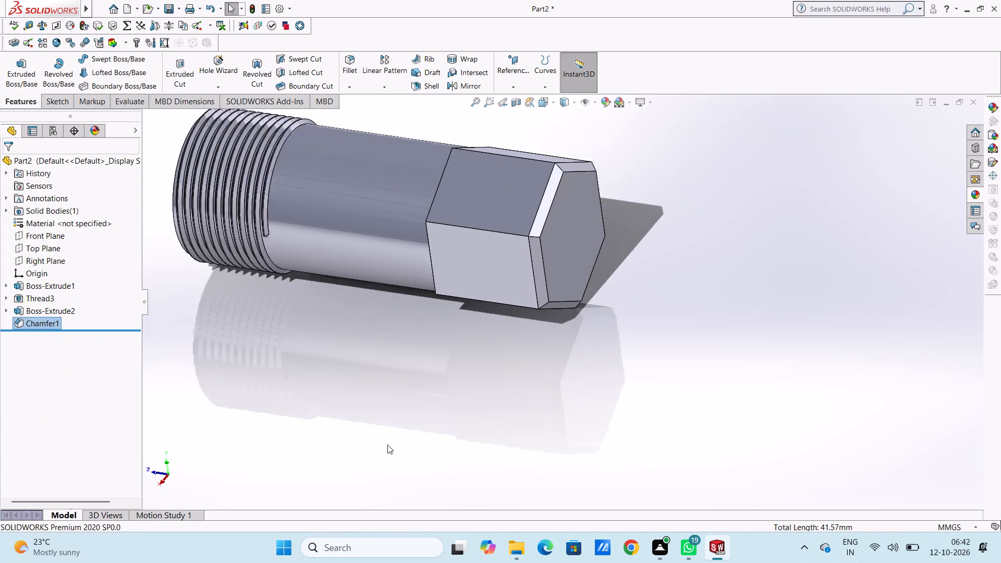
pyautogui.scroll(3, 387, 445)
pyautogui.moveTo(431, 443); pyautogui.dragTo(426, 448, button='middle')
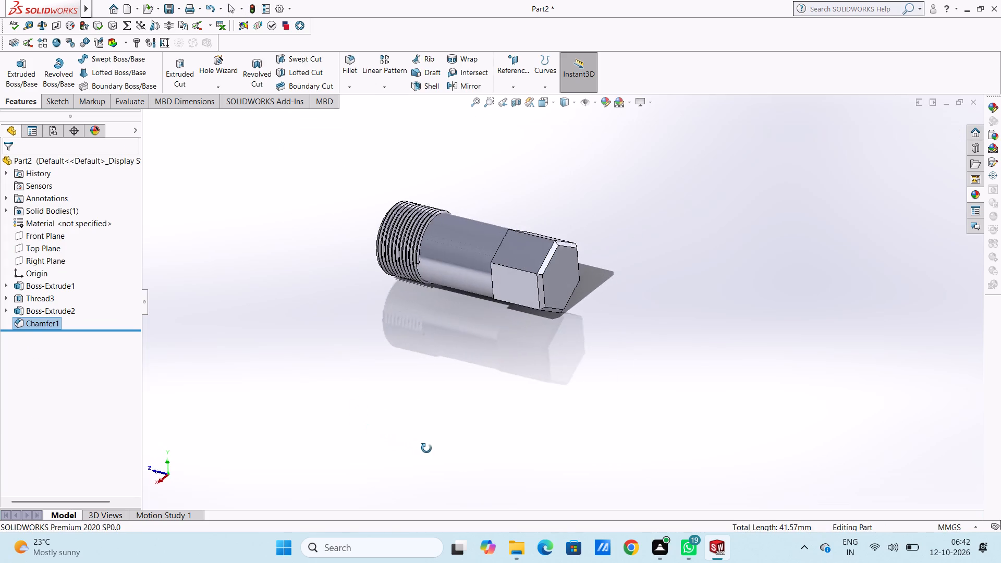
pyautogui.moveTo(426, 448); pyautogui.dragTo(448, 449, button='middle')
pyautogui.scroll(-5, 580, 271)
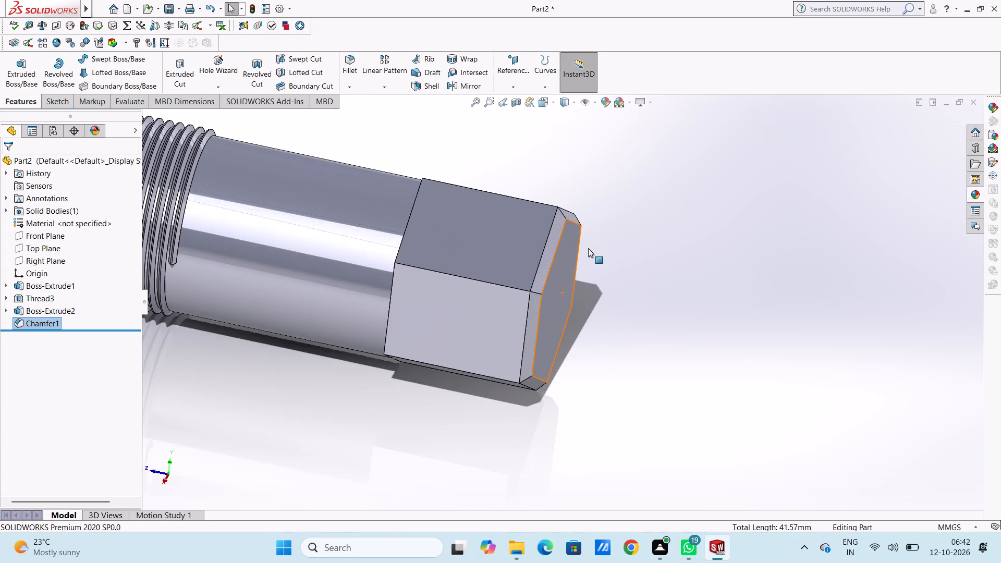
pyautogui.scroll(-1, 659, 288)
pyautogui.moveTo(657, 289); pyautogui.dragTo(631, 292, button='middle')
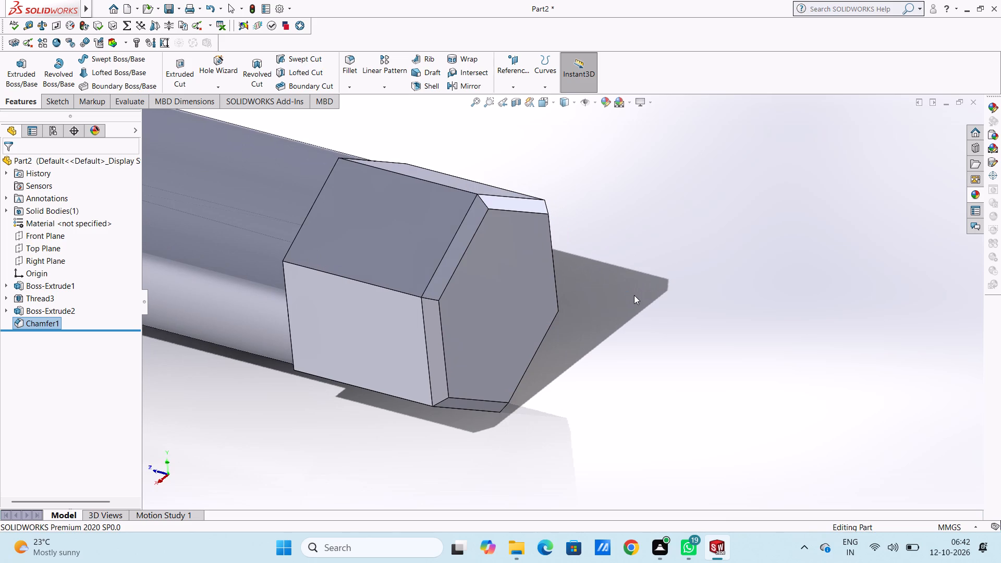
pyautogui.scroll(4, 619, 306)
pyautogui.moveTo(589, 347); pyautogui.dragTo(633, 278, button='middle')
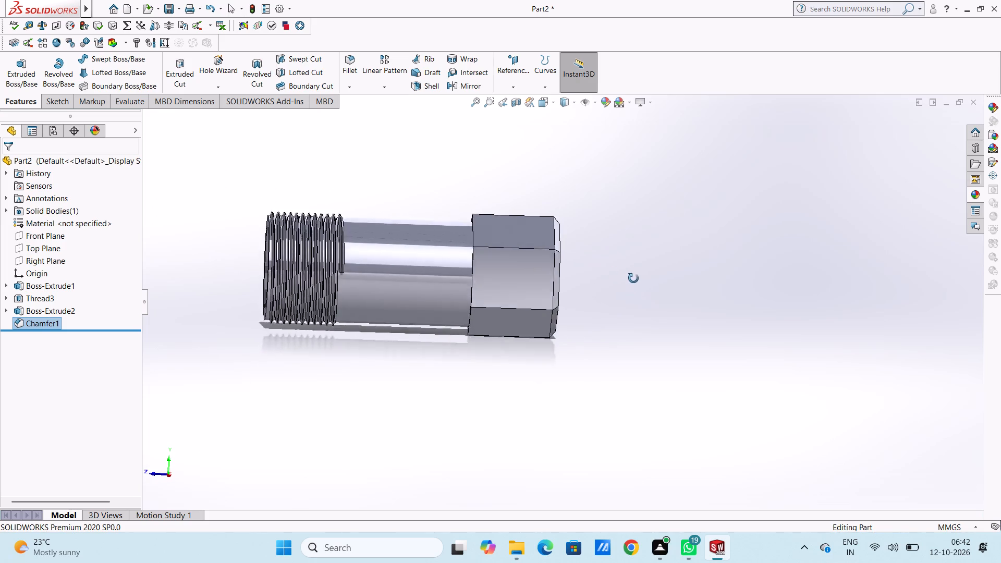
pyautogui.moveTo(633, 278); pyautogui.dragTo(555, 288, button='middle')
pyautogui.moveTo(555, 288); pyautogui.dragTo(595, 303, button='middle')
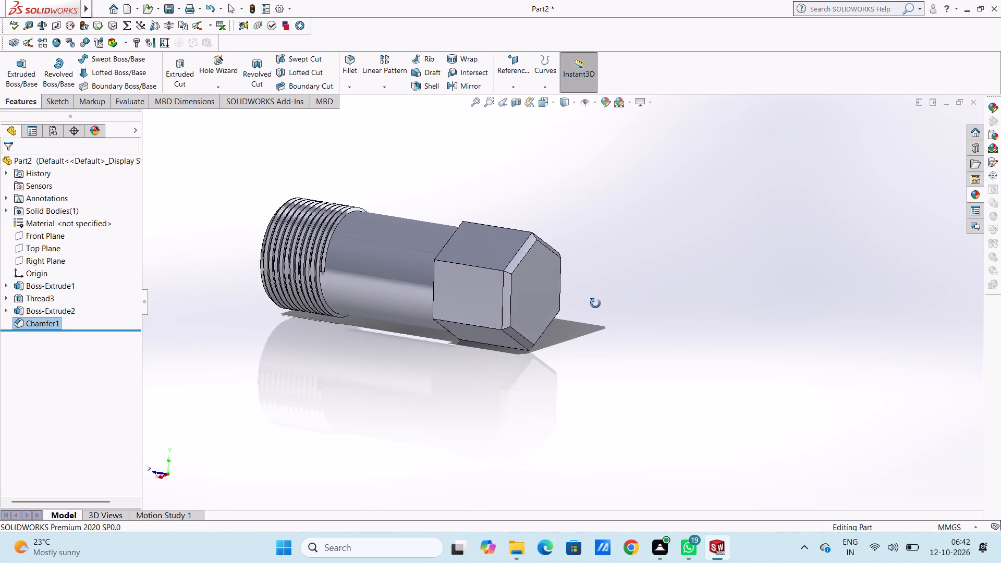
pyautogui.moveTo(595, 303); pyautogui.dragTo(634, 366, button='middle')
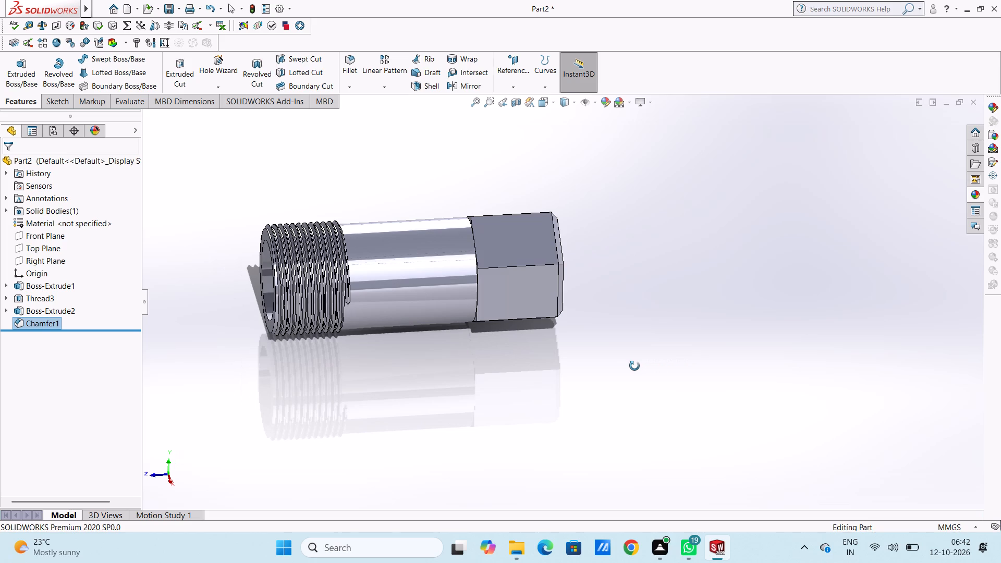
pyautogui.moveTo(634, 366); pyautogui.dragTo(634, 366, button='middle')
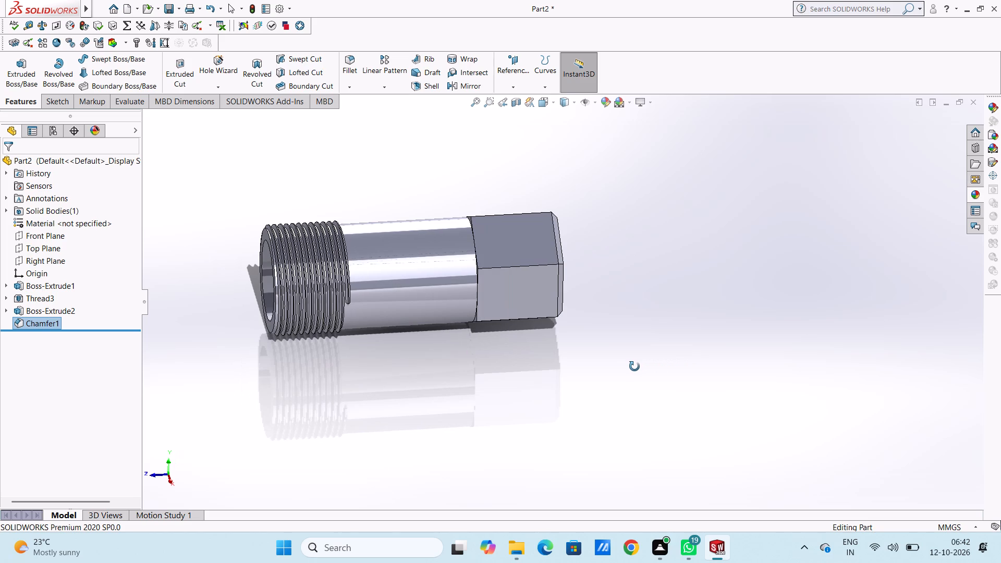
pyautogui.moveTo(634, 366); pyautogui.dragTo(628, 366, button='middle')
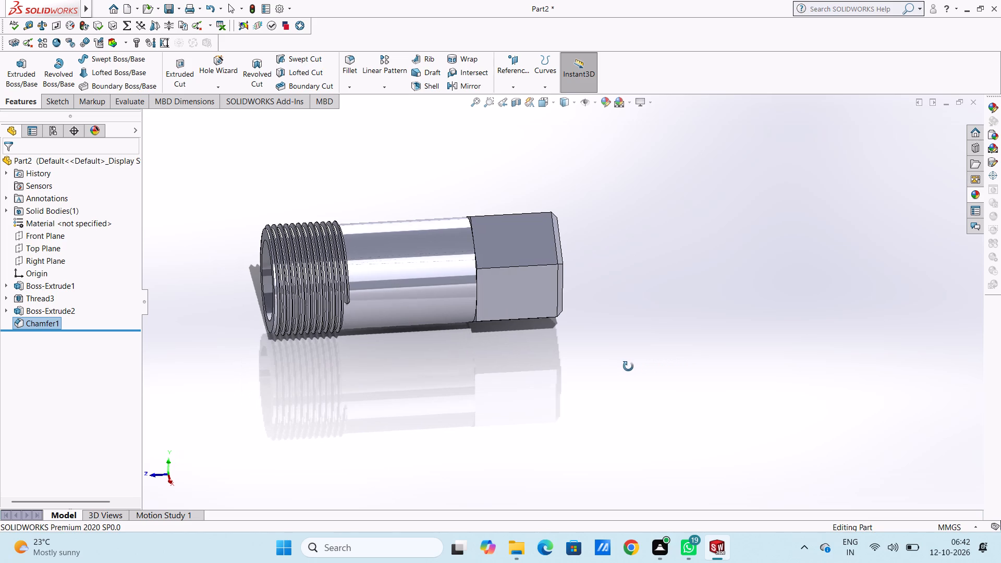
pyautogui.moveTo(628, 366); pyautogui.dragTo(589, 367, button='middle')
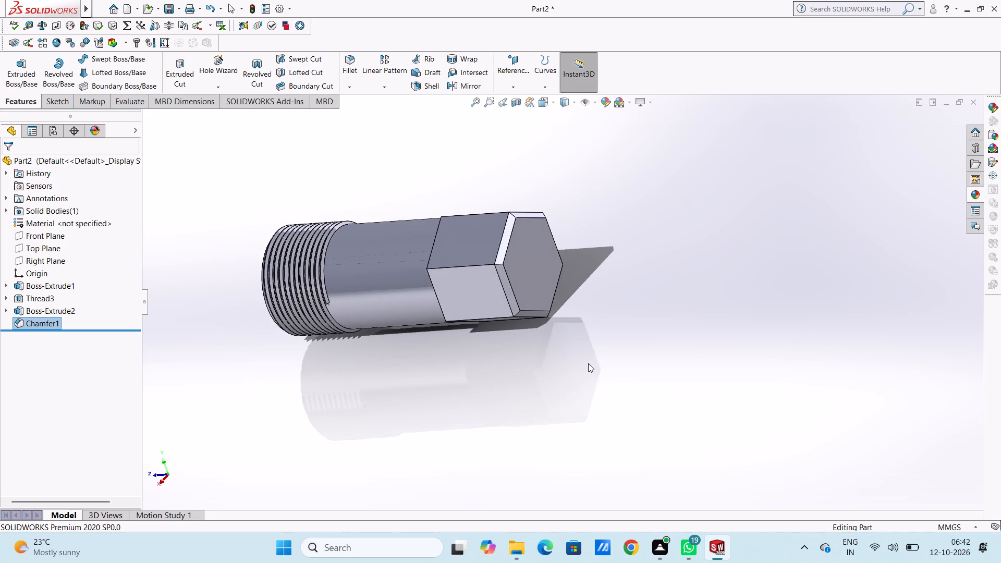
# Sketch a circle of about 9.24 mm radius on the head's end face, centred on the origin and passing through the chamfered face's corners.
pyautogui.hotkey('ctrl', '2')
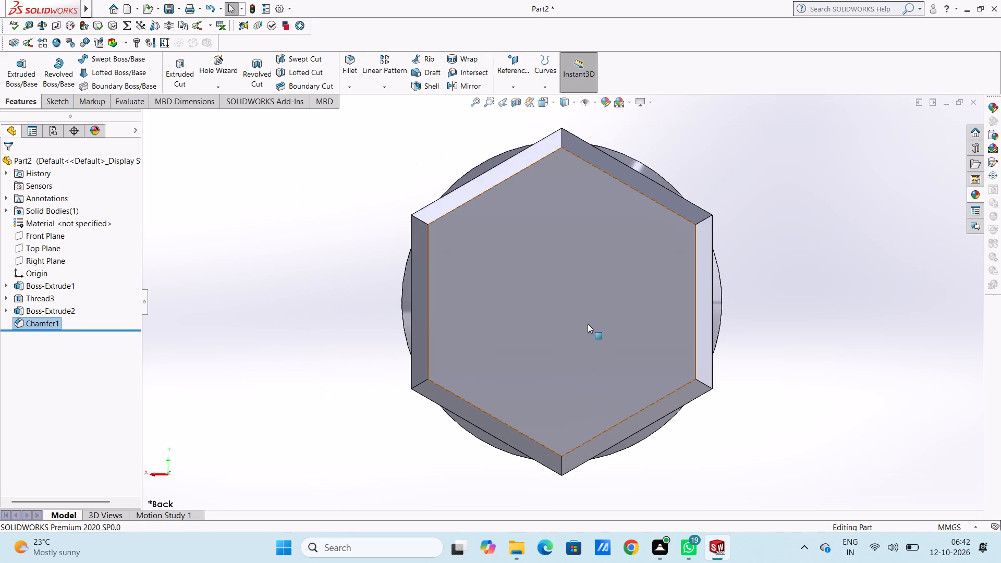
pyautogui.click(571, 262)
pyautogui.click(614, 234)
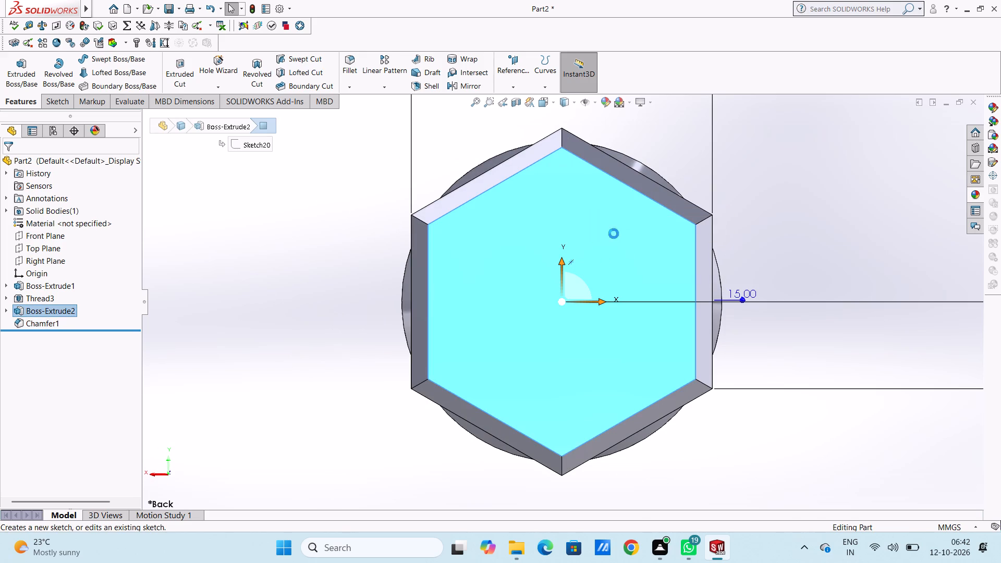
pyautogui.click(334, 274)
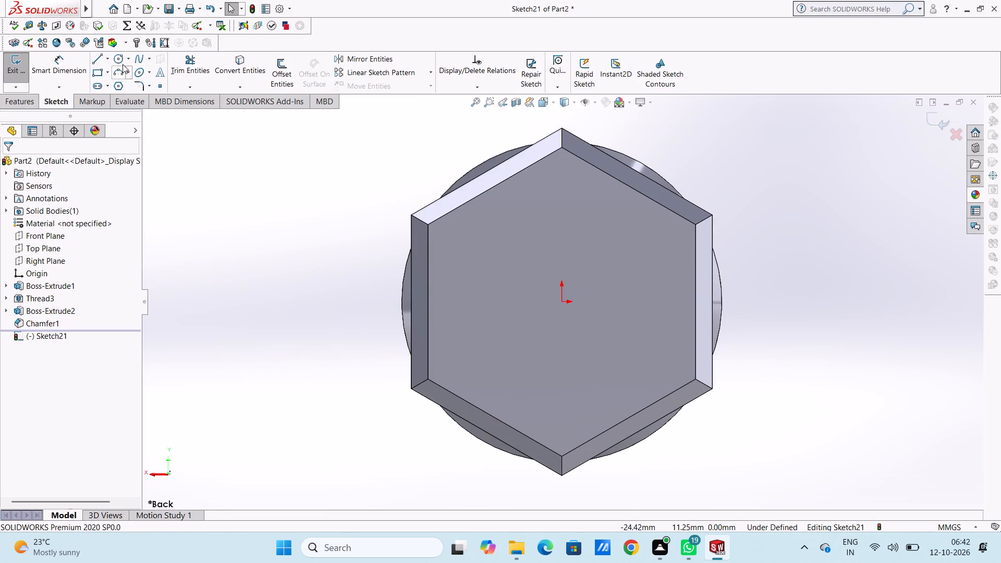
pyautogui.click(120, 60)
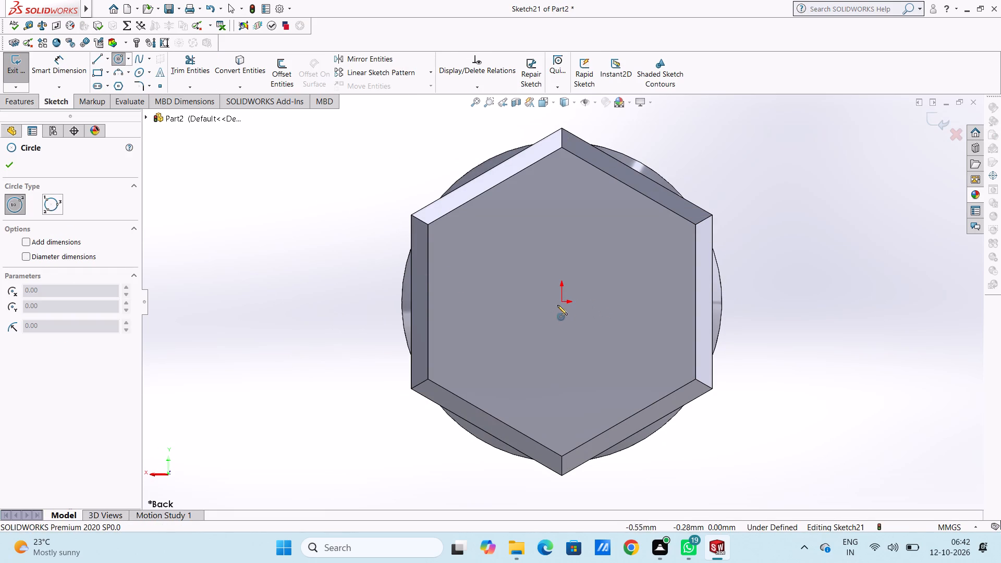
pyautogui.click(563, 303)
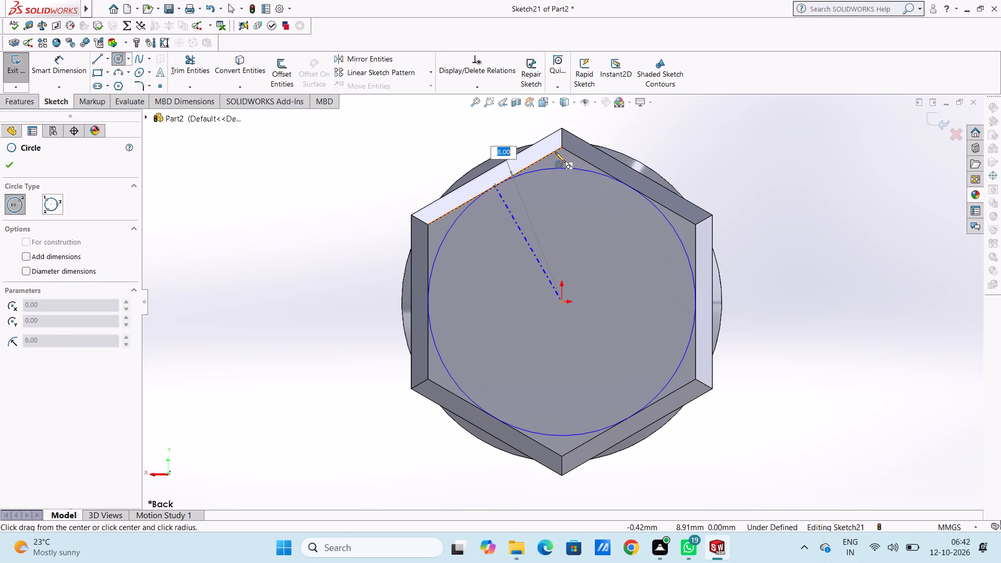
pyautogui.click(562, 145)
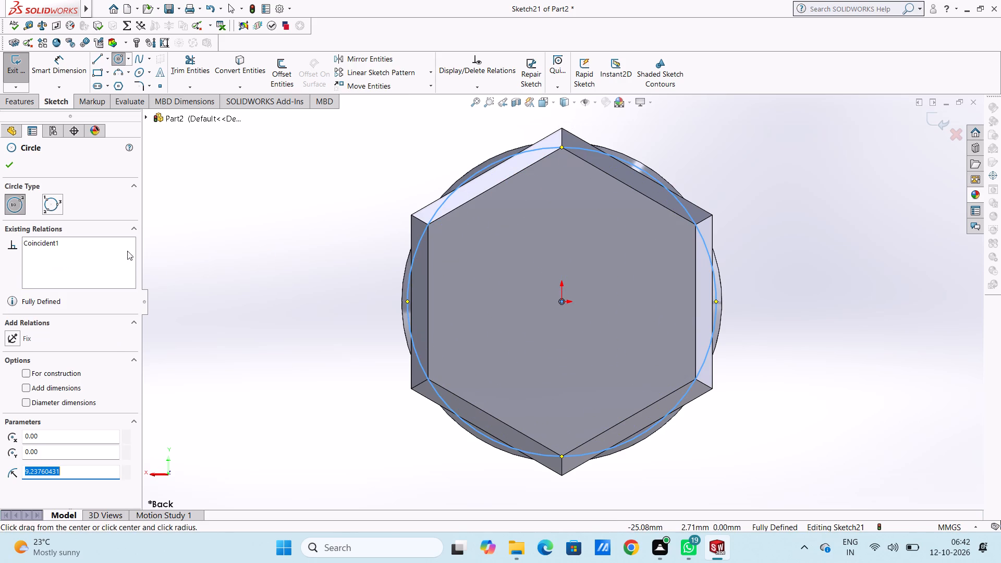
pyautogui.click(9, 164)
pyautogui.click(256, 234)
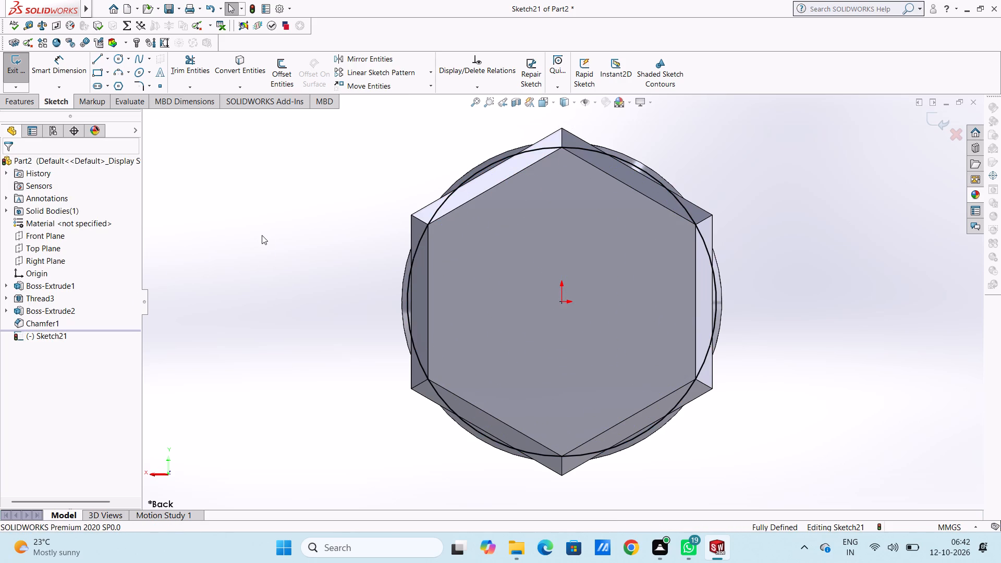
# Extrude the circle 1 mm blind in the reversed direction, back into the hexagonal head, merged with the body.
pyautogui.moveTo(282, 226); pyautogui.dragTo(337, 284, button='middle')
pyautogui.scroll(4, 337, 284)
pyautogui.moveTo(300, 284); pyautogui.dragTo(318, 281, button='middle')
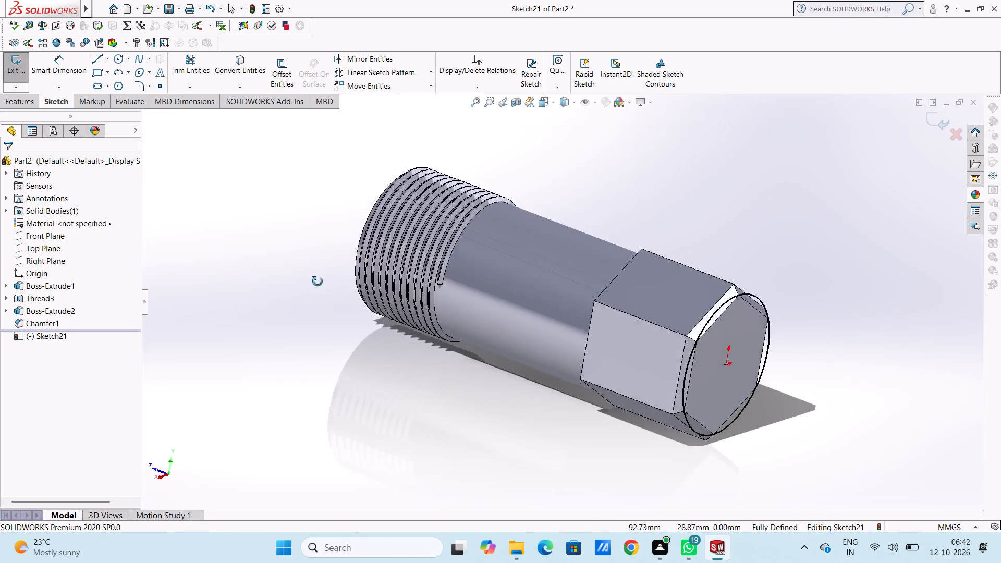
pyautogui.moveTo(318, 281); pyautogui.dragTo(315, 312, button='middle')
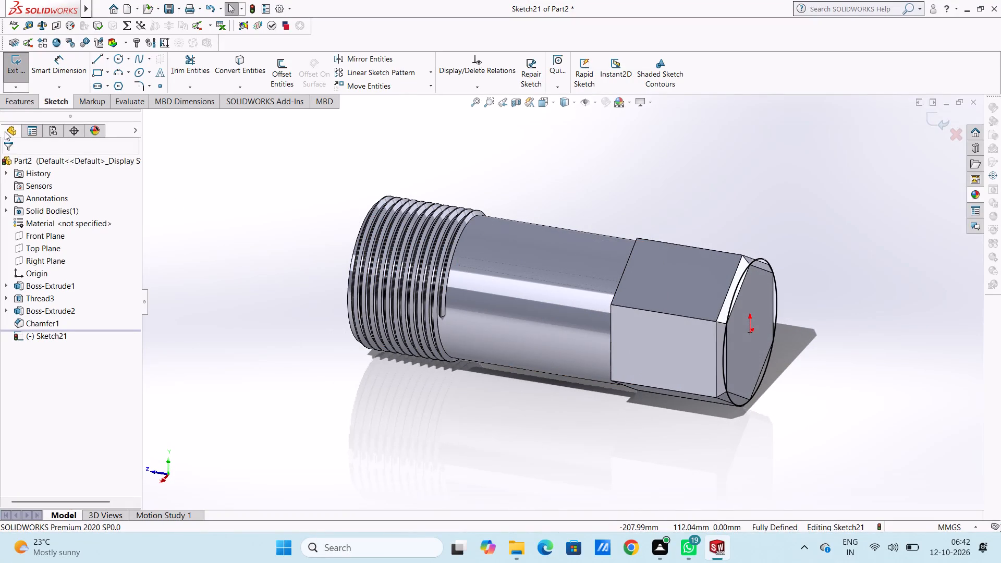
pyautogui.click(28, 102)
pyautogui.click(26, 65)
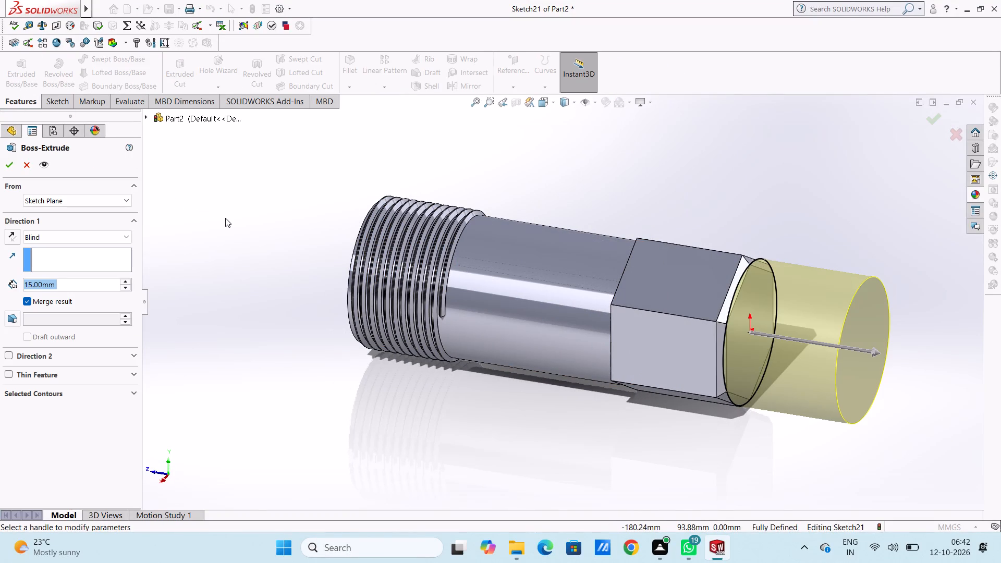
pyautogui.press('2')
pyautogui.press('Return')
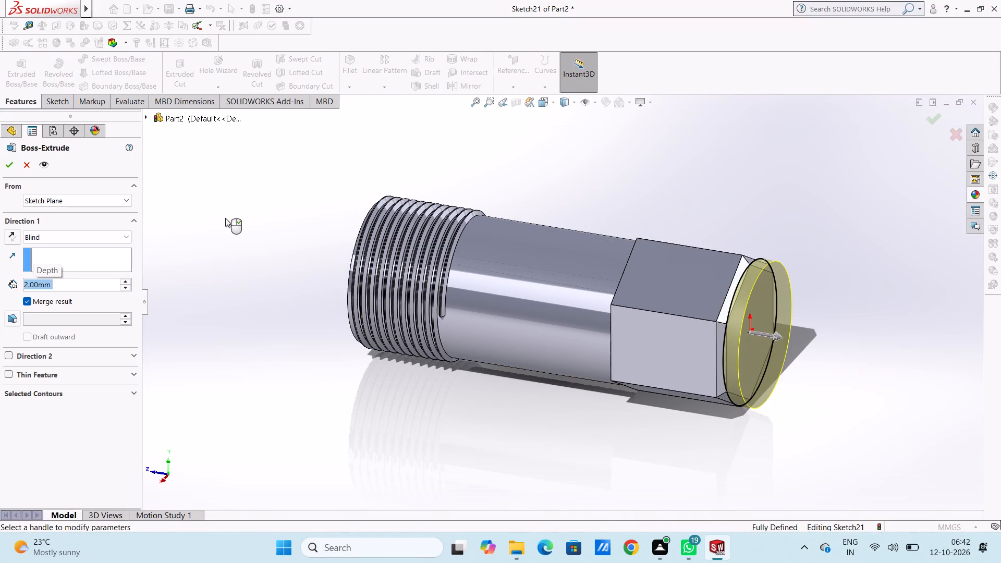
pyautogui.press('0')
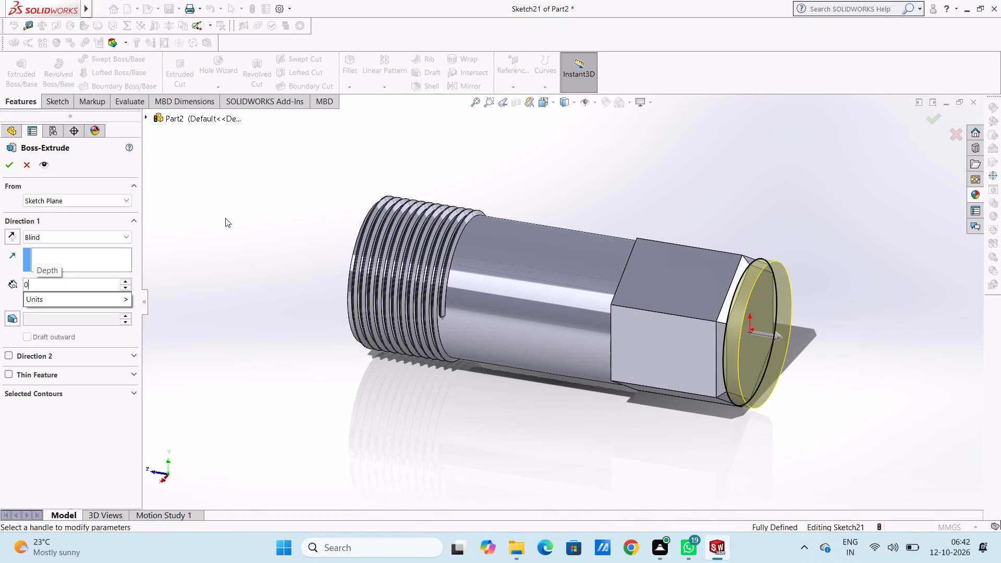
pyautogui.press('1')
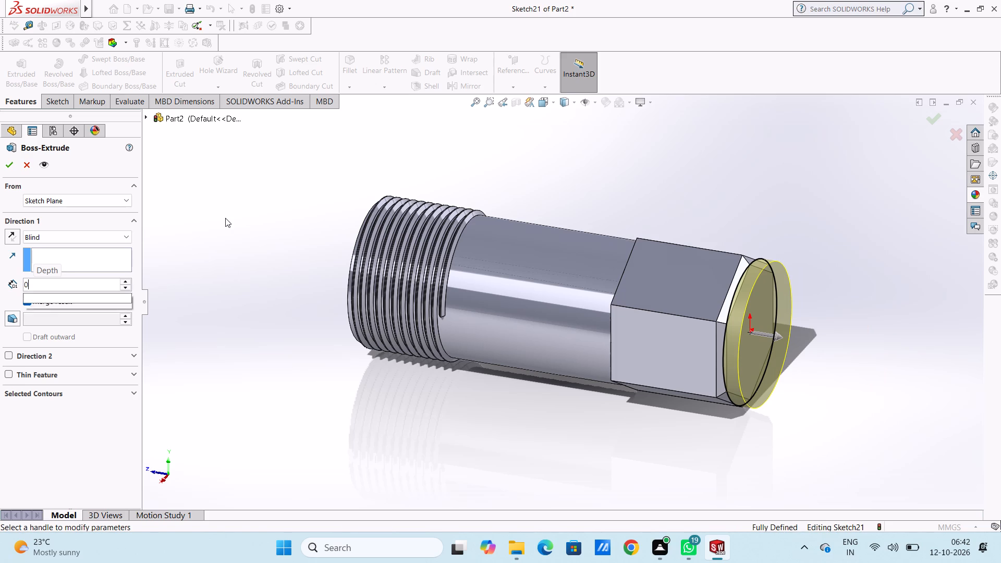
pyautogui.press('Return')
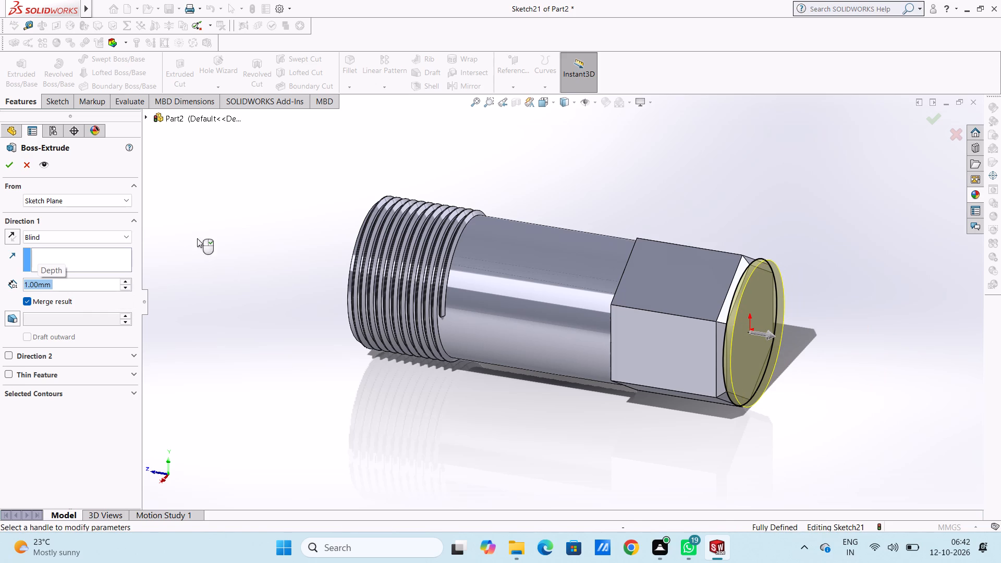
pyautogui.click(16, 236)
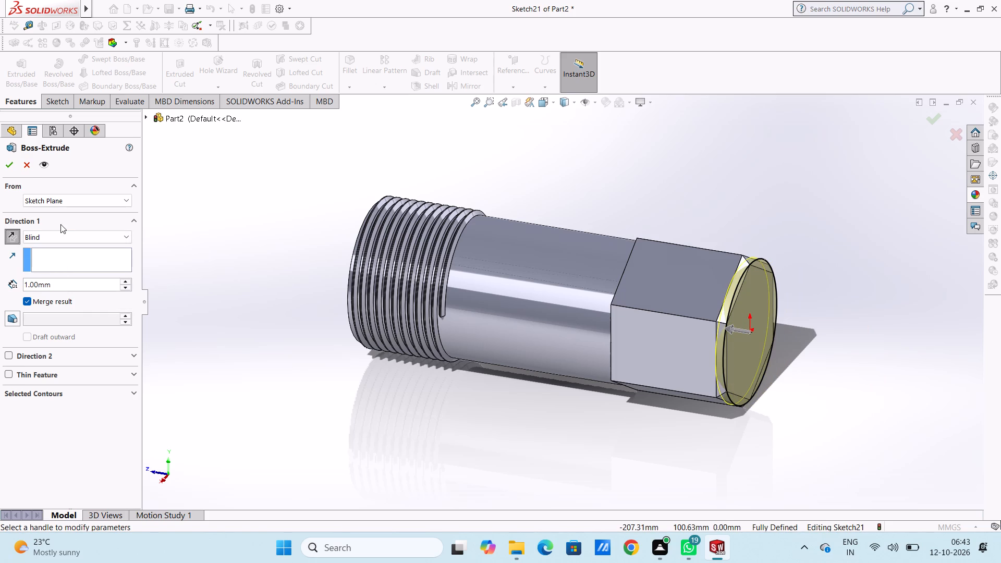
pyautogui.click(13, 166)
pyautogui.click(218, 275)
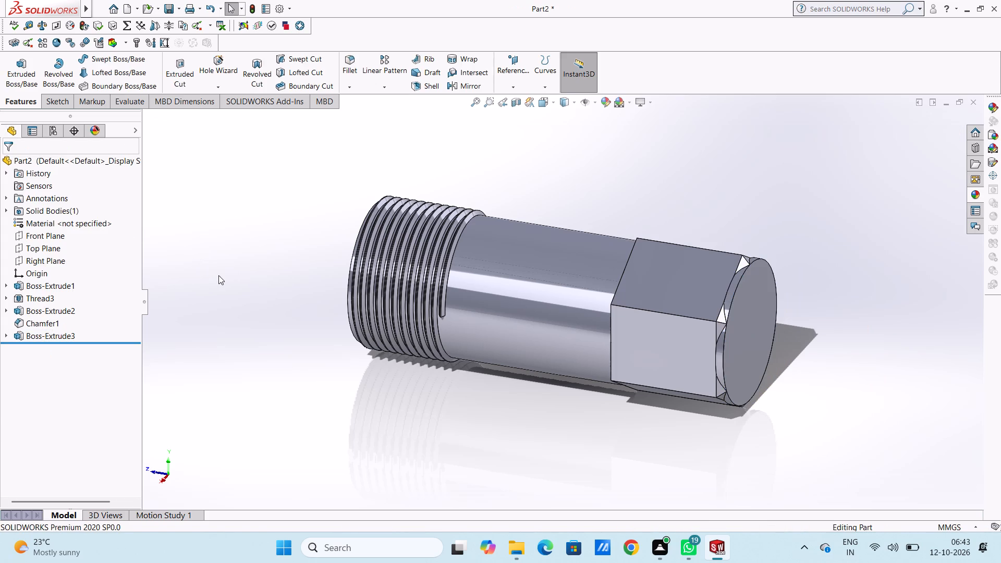
# Examine the circular extrusion against the chamfered corners of the hexagonal head from the side and from the end face.
pyautogui.moveTo(236, 324); pyautogui.dragTo(173, 297, button='middle')
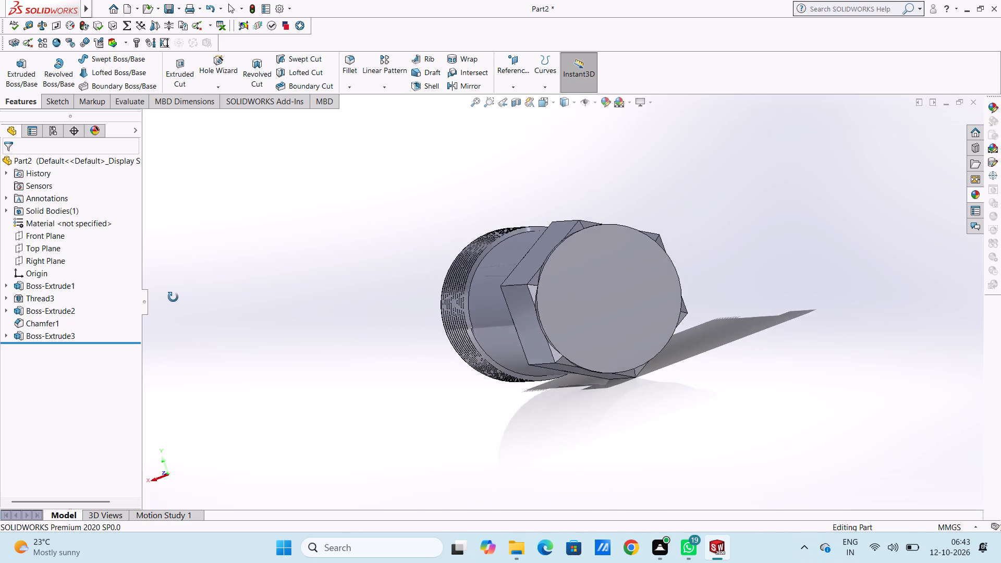
pyautogui.moveTo(173, 297); pyautogui.dragTo(231, 349, button='middle')
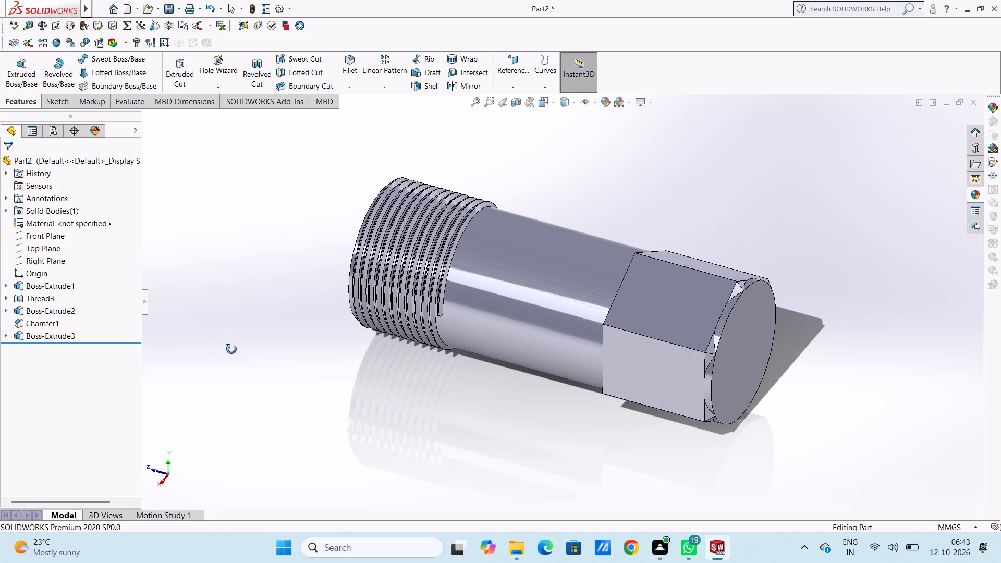
pyautogui.moveTo(231, 349); pyautogui.dragTo(211, 331, button='middle')
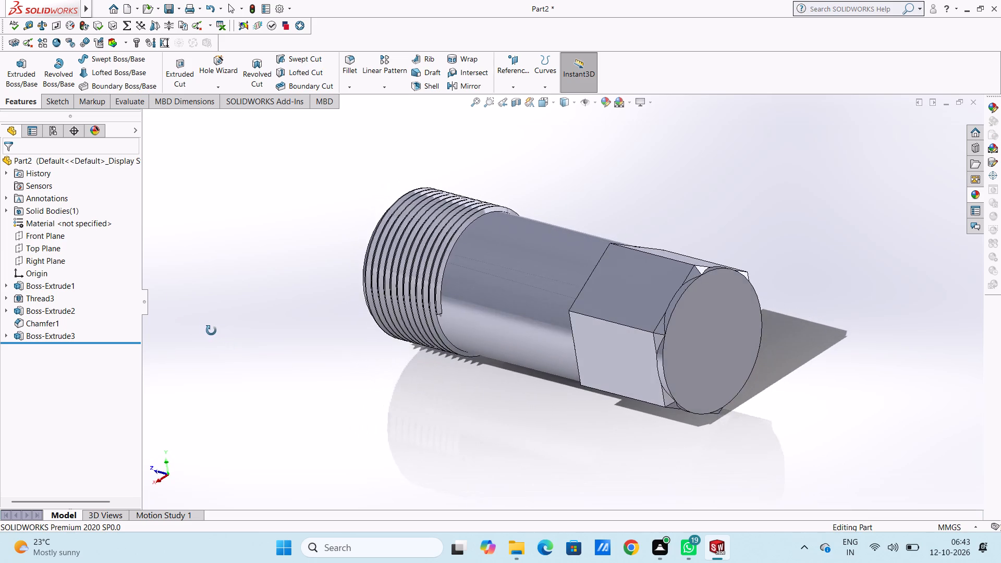
pyautogui.moveTo(211, 331); pyautogui.dragTo(204, 328, button='middle')
pyautogui.scroll(-2, 850, 305)
pyautogui.moveTo(754, 287); pyautogui.dragTo(755, 287, button='middle')
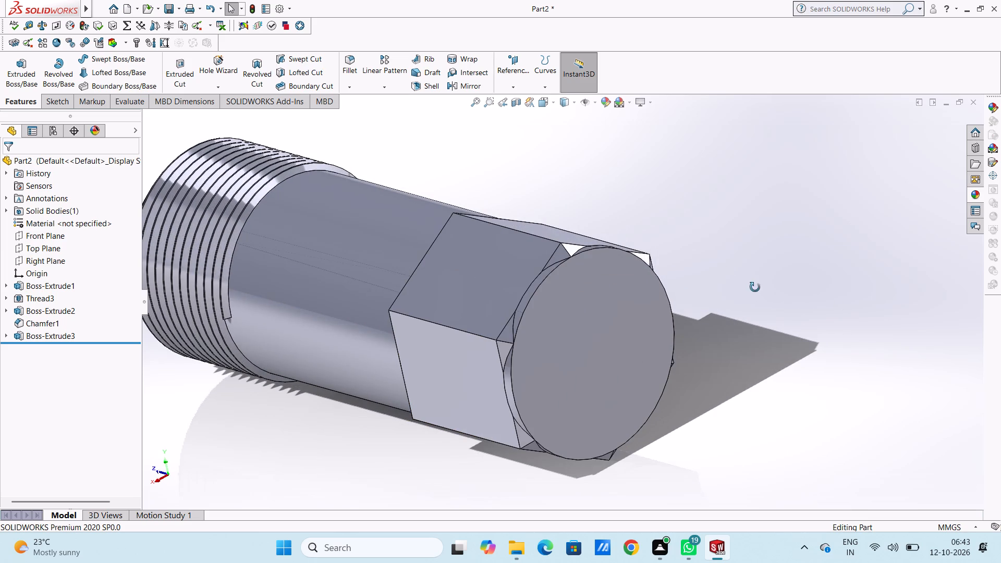
pyautogui.moveTo(755, 287); pyautogui.dragTo(797, 299, button='middle')
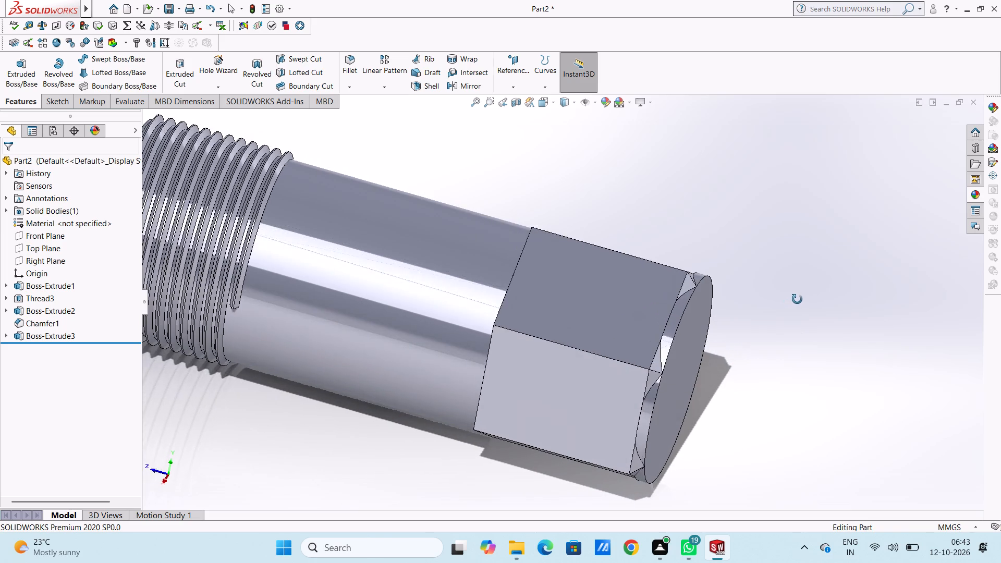
pyautogui.moveTo(797, 299); pyautogui.dragTo(719, 272, button='middle')
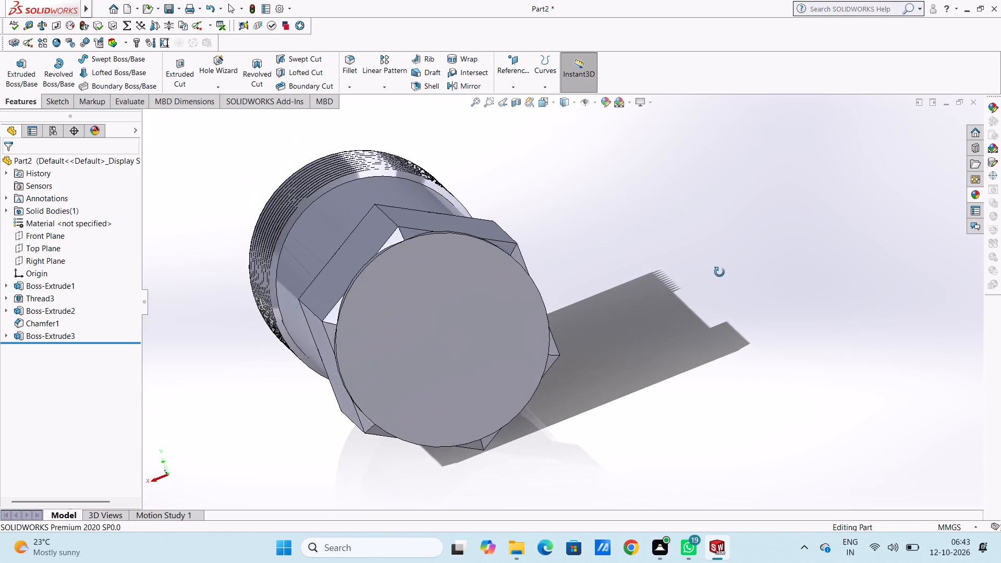
pyautogui.moveTo(719, 272); pyautogui.dragTo(727, 270, button='middle')
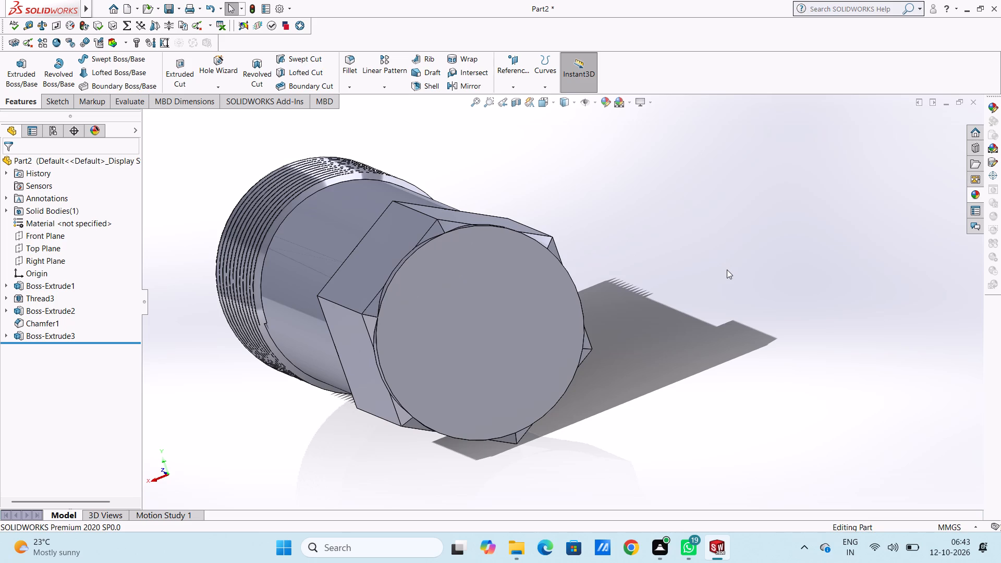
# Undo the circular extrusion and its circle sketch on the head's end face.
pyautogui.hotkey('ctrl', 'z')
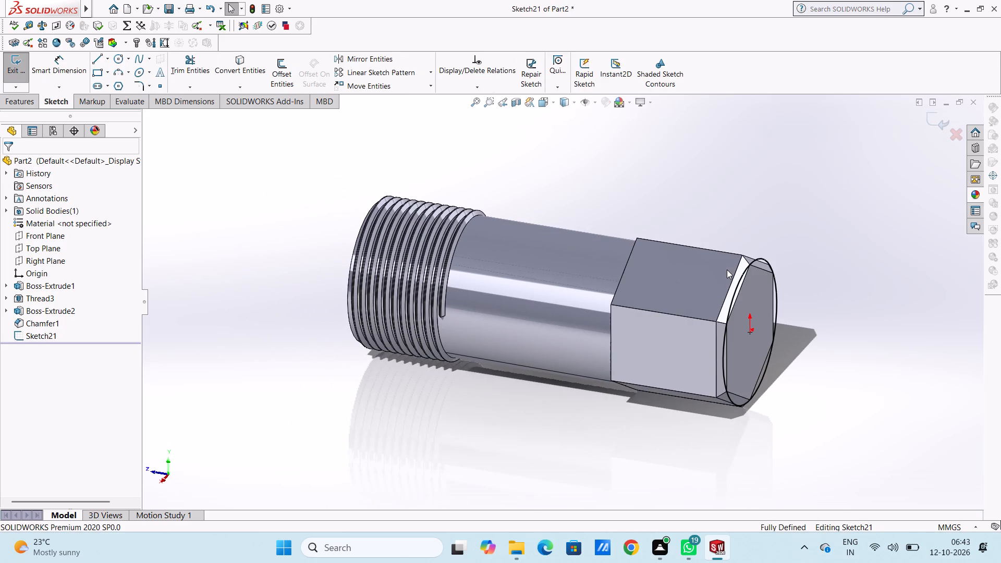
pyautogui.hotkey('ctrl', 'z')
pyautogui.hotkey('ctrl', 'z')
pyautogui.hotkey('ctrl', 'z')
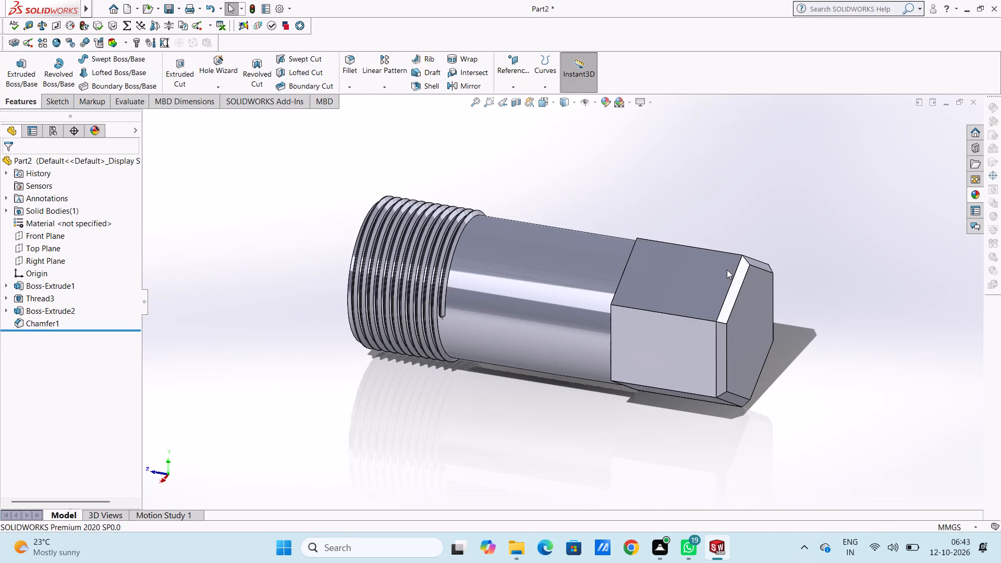
# Undo the chamfer on the hexagonal head's end face.
pyautogui.hotkey('ctrl', 'z')
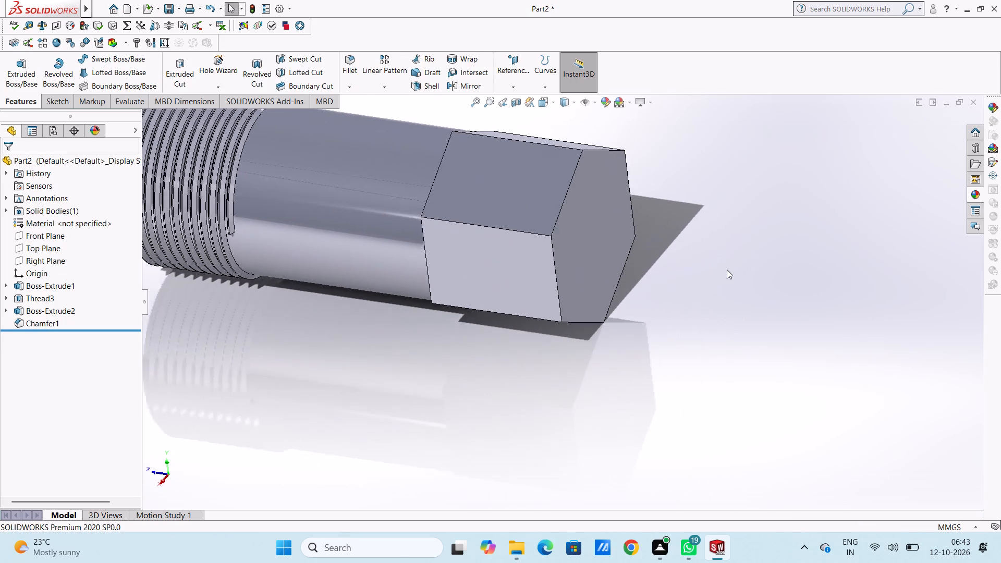
# Sketch a circle of 9 mm radius on the hexagonal head's end face, centred on the origin and reaching the hexagon's flat sides.
pyautogui.hotkey('ctrl', '2')
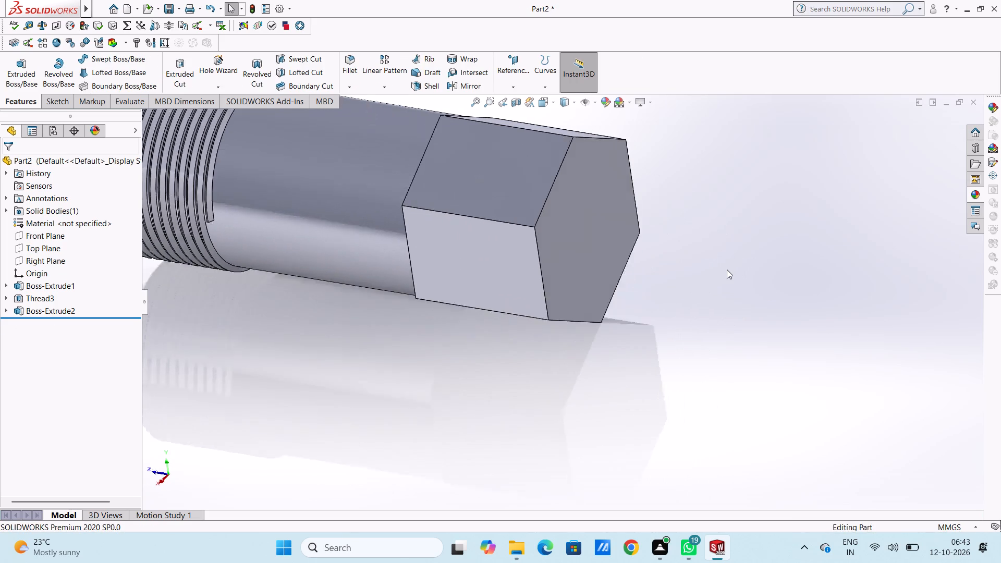
pyautogui.click(553, 291)
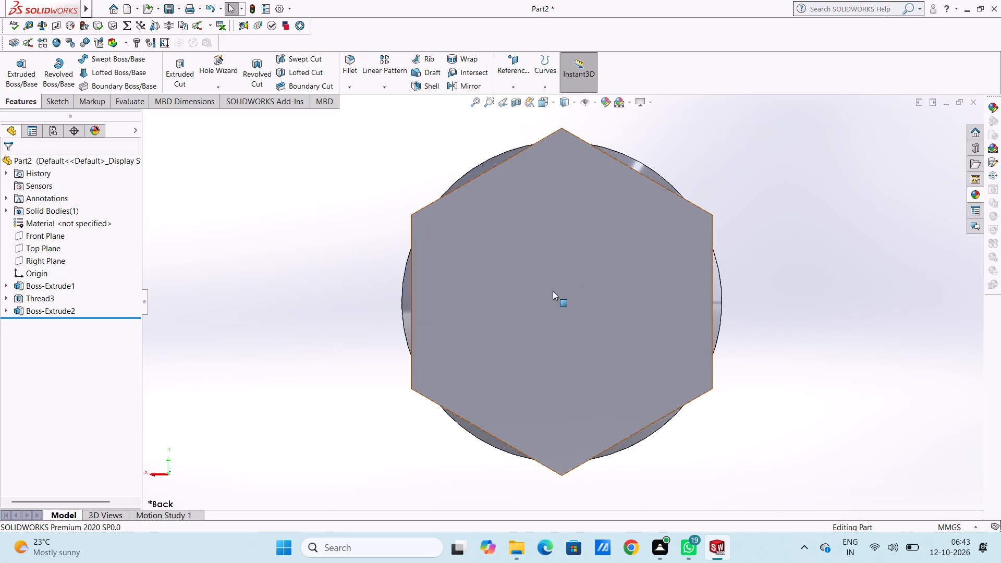
pyautogui.click(602, 260)
pyautogui.click(354, 283)
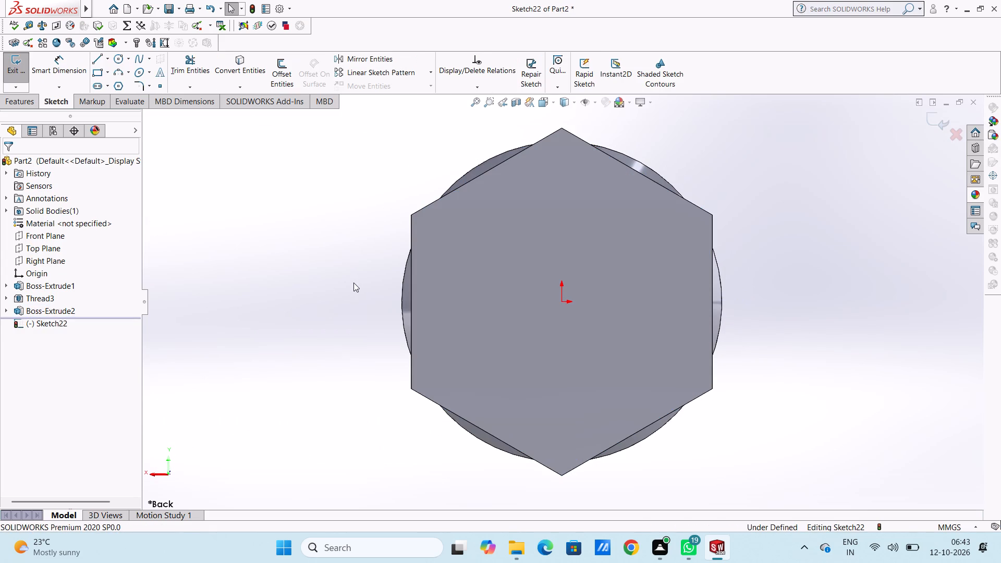
pyautogui.click(117, 59)
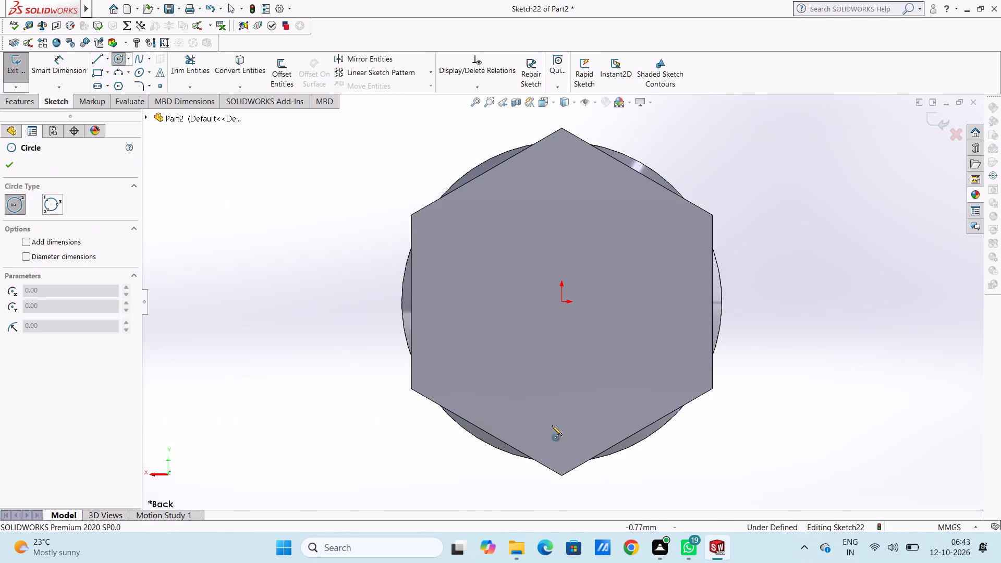
pyautogui.click(562, 299)
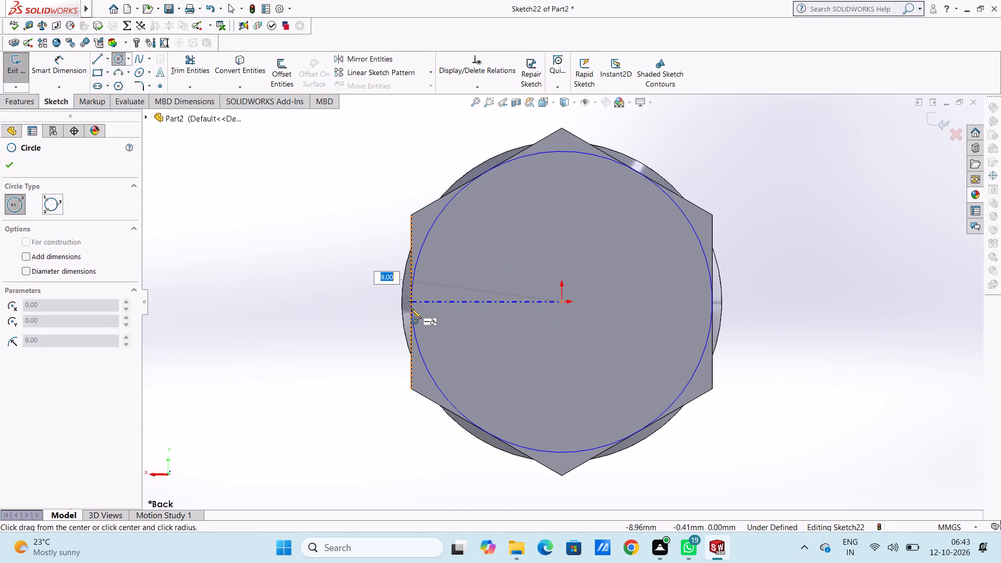
pyautogui.click(408, 302)
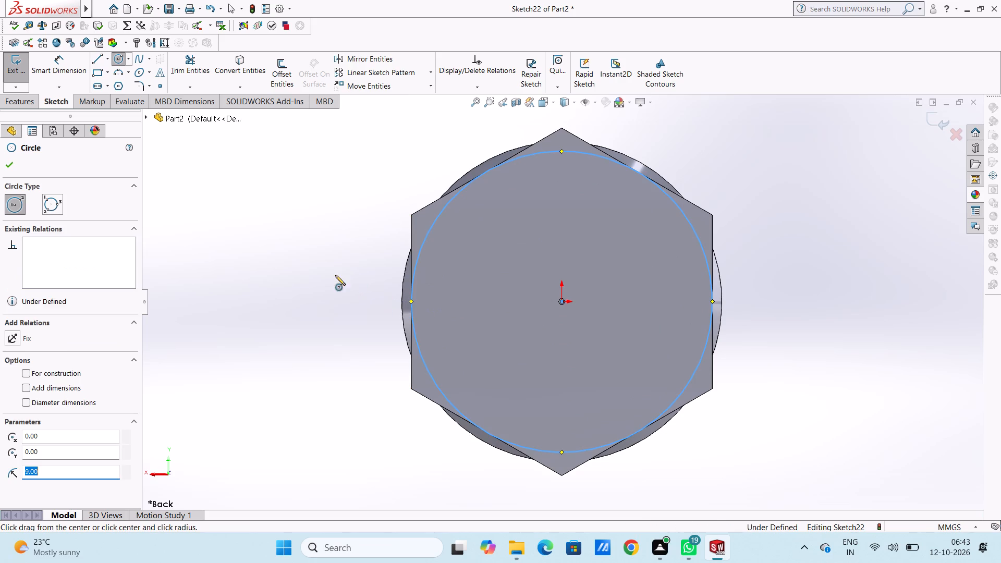
pyautogui.click(13, 160)
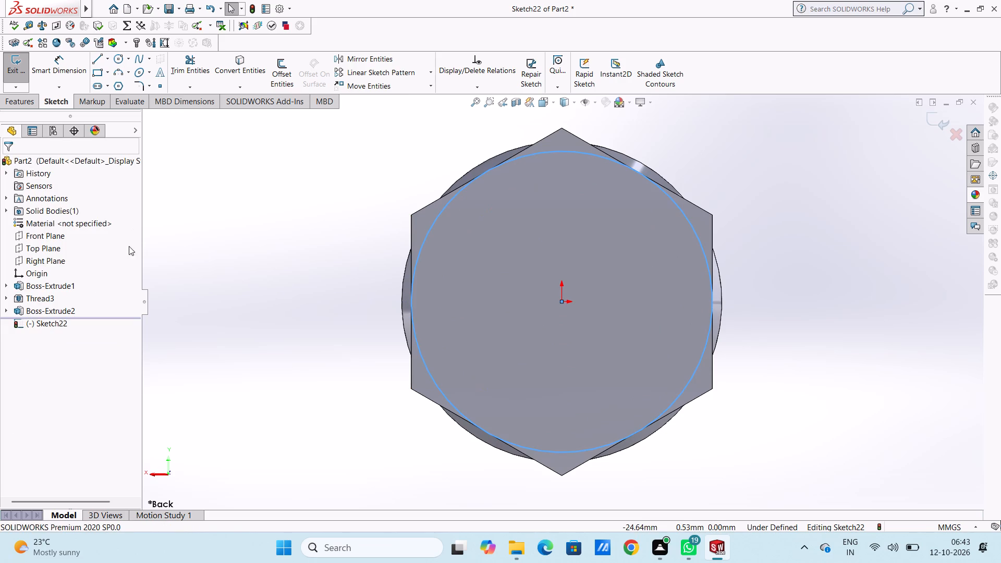
pyautogui.click(206, 265)
pyautogui.moveTo(218, 266); pyautogui.dragTo(248, 292, button='middle')
pyautogui.scroll(4, 248, 293)
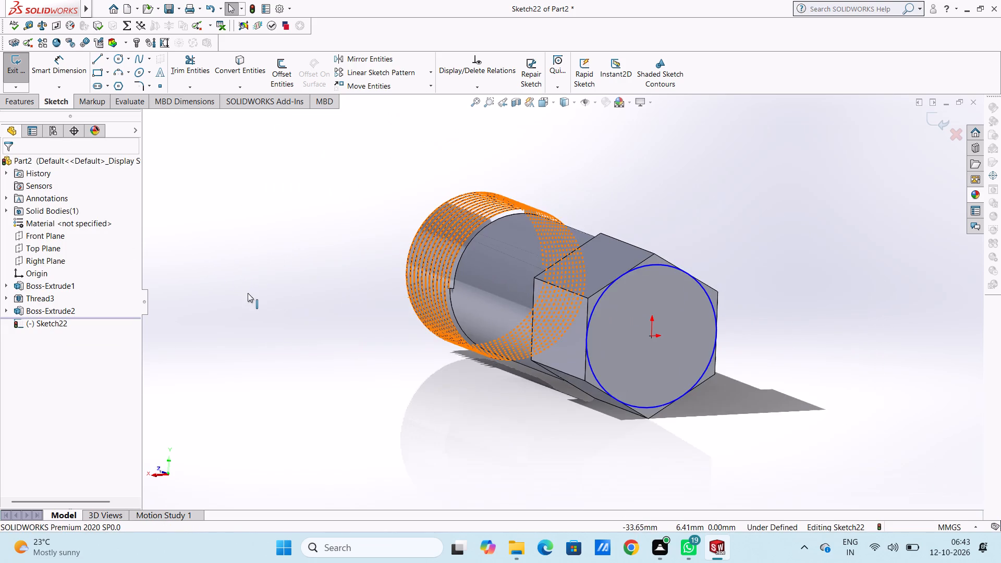
pyautogui.moveTo(338, 357); pyautogui.dragTo(335, 339, button='middle')
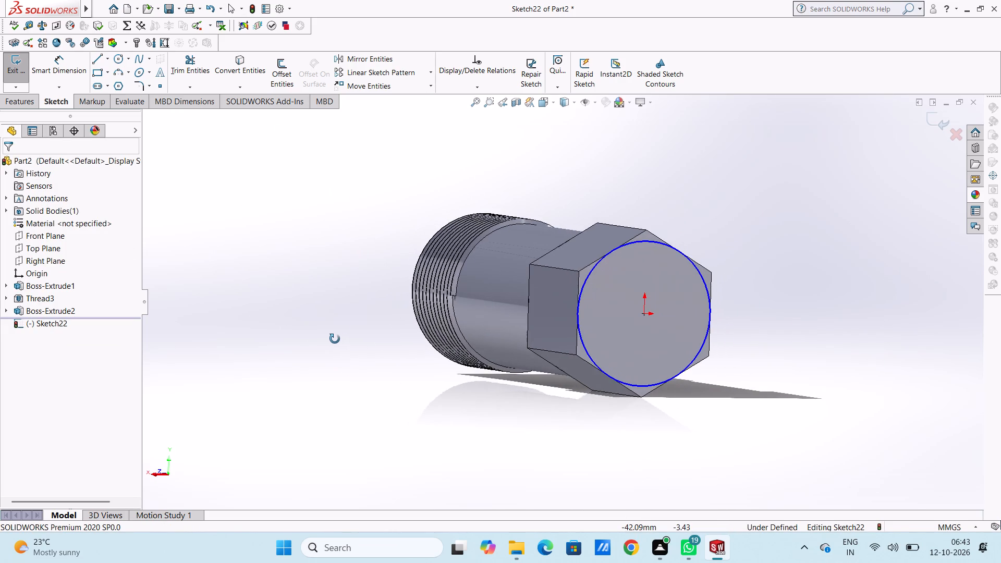
# Dimension the circle on the hexagonal head's end face with a diameter of 18 mm.
pyautogui.moveTo(335, 339); pyautogui.dragTo(338, 339, button='middle')
pyautogui.scroll(-1, 768, 263)
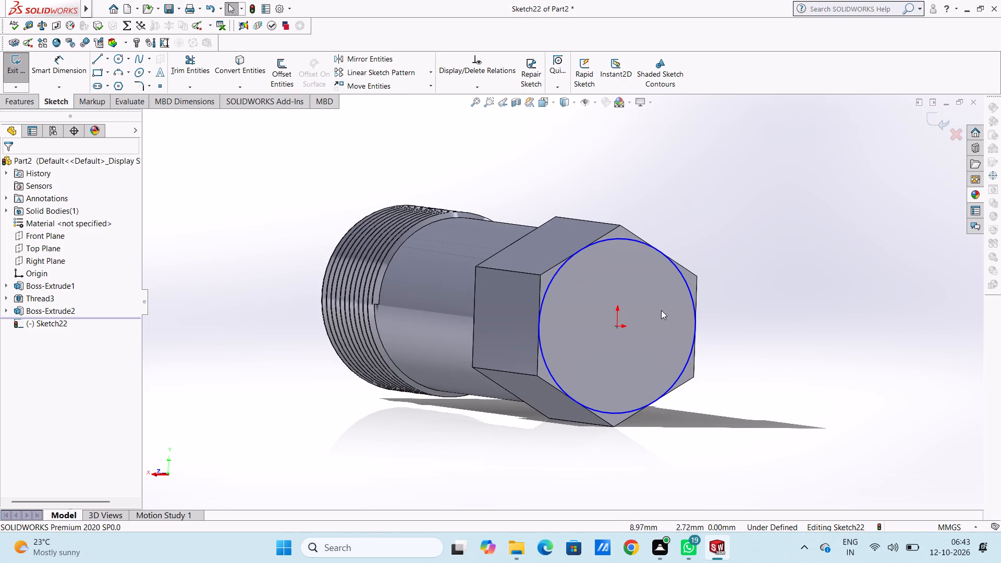
pyautogui.scroll(-3, 603, 249)
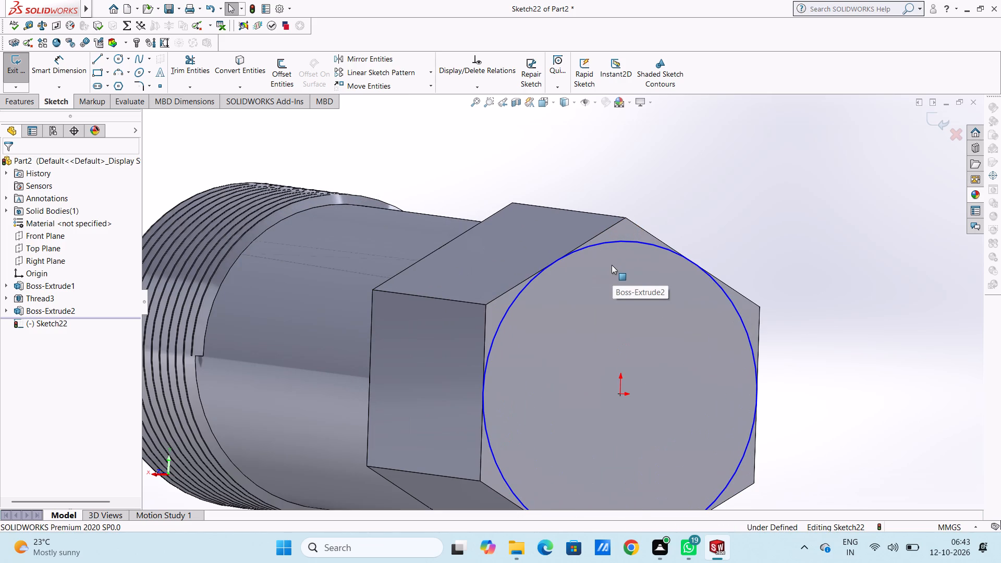
pyautogui.scroll(3, 618, 263)
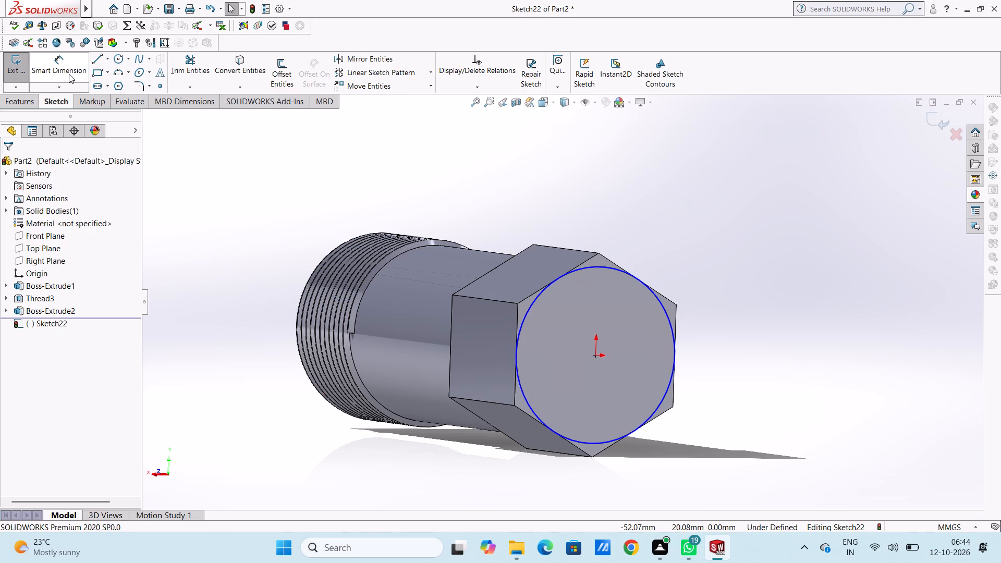
pyautogui.click(66, 57)
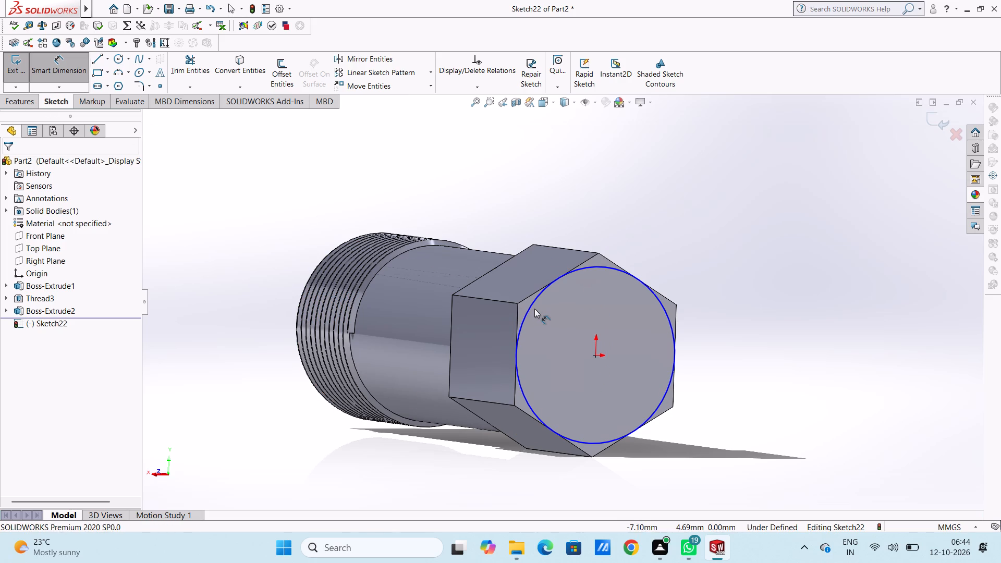
pyautogui.click(530, 303)
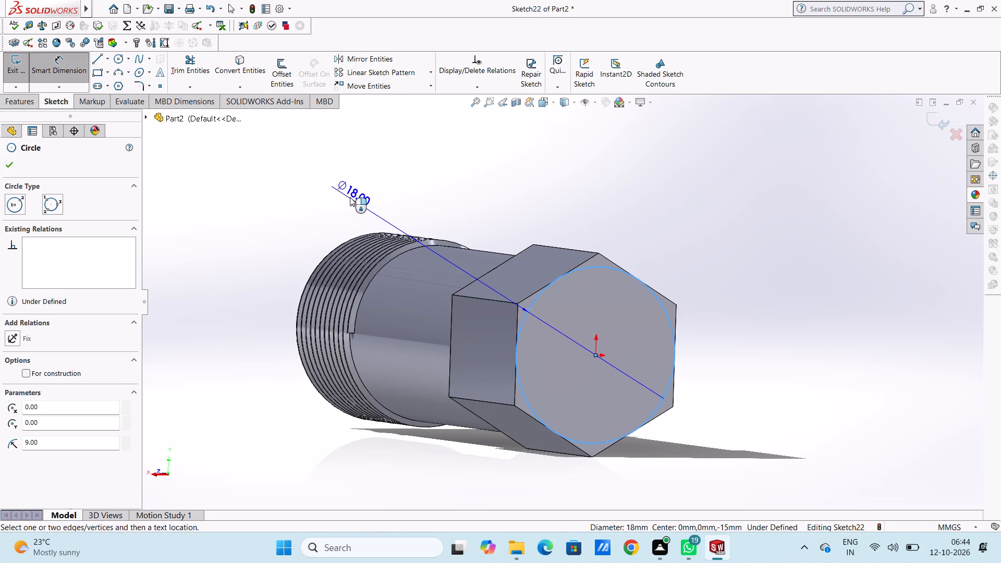
pyautogui.click(349, 197)
pyautogui.click(303, 181)
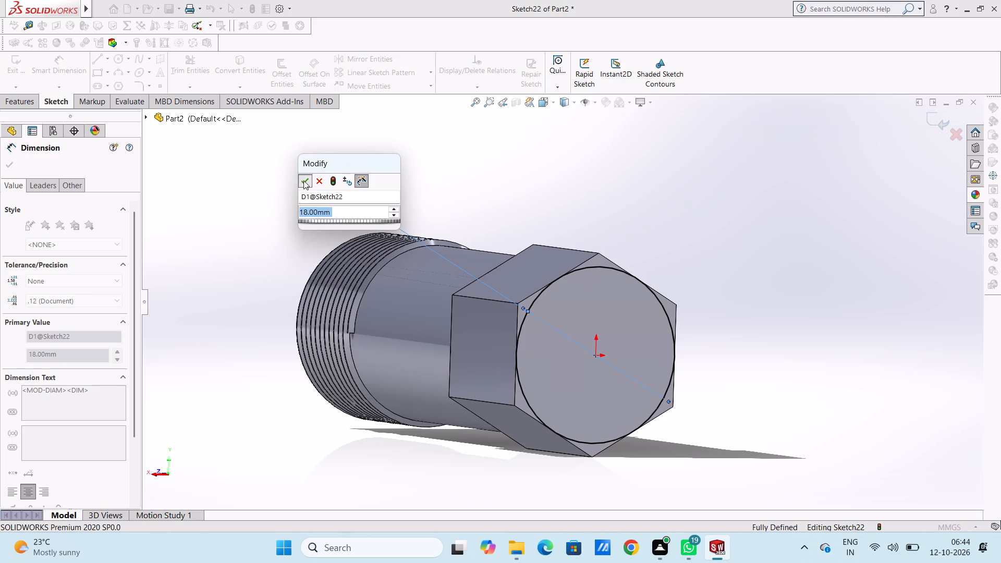
pyautogui.click(295, 184)
pyautogui.click(65, 70)
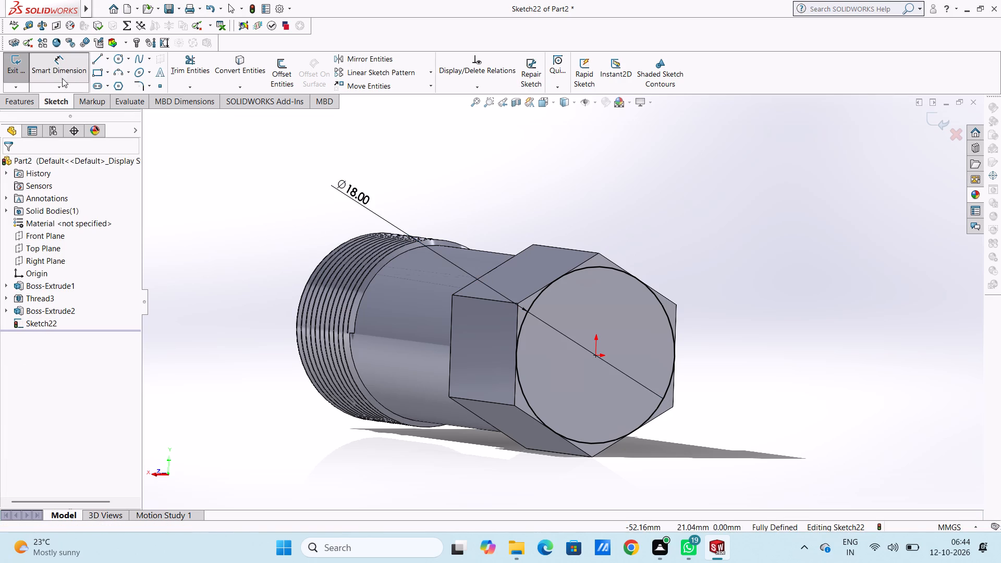
# Extrude the 18 mm circle outward from the head's end face by 1 mm, blind and merged with the body.
pyautogui.click(12, 101)
pyautogui.click(14, 70)
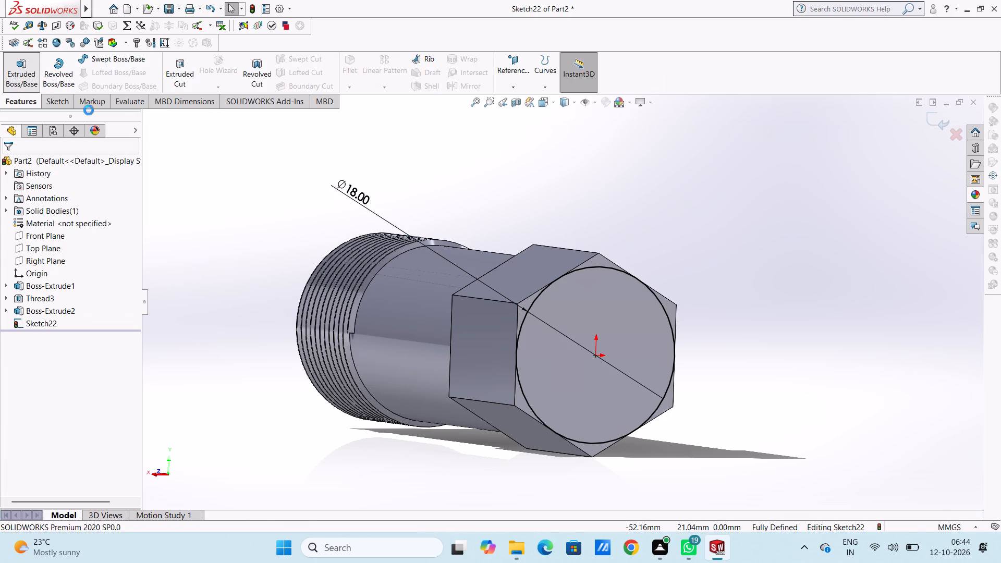
pyautogui.scroll(3, 257, 193)
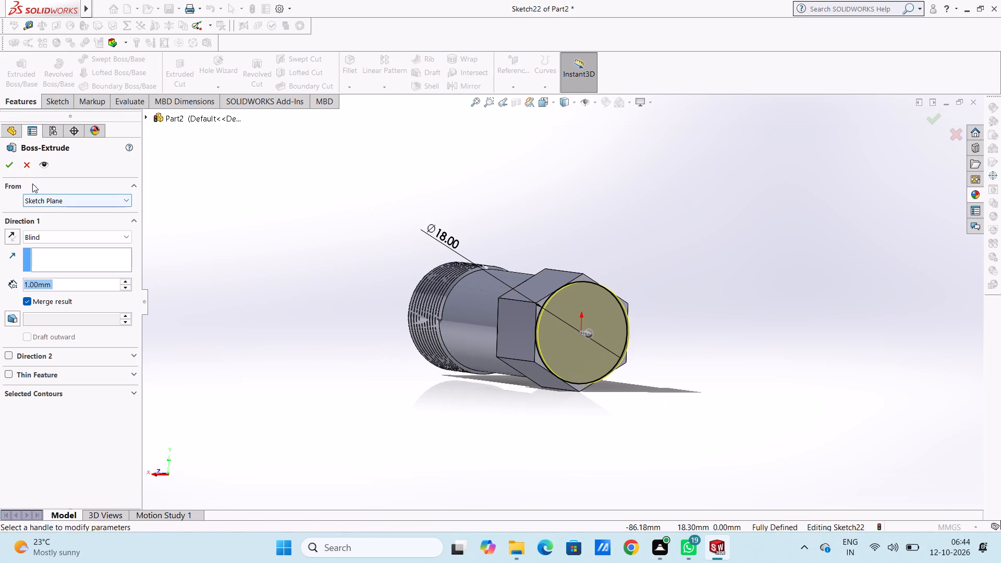
pyautogui.click(11, 163)
pyautogui.click(306, 180)
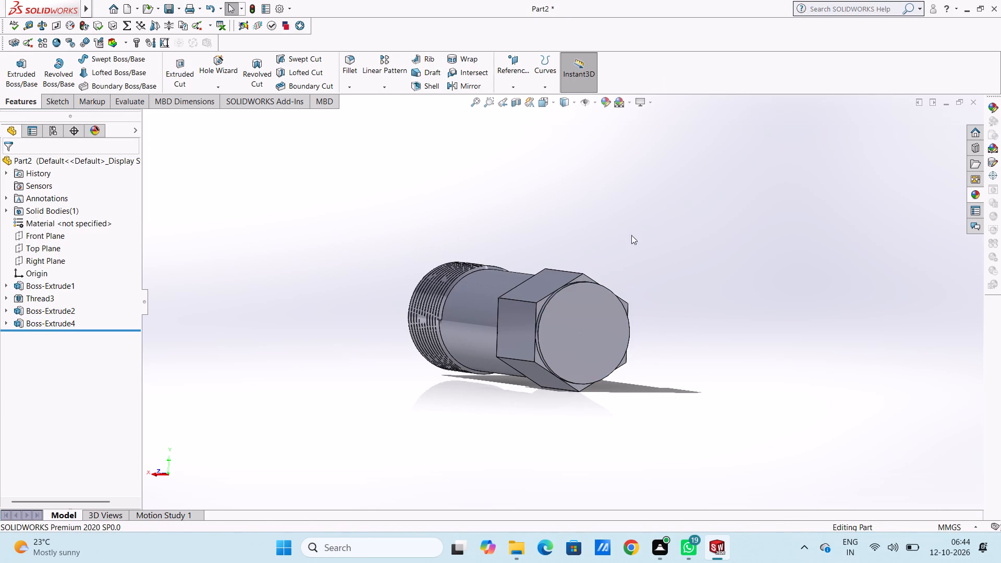
# Fillet the circular edge between the round boss and hexagonal head, trying radii of 2, 4, 1.2 and 1.5 mm and applying 1.3 mm.
pyautogui.moveTo(666, 289); pyautogui.dragTo(676, 357, button='middle')
pyautogui.scroll(-3, 622, 426)
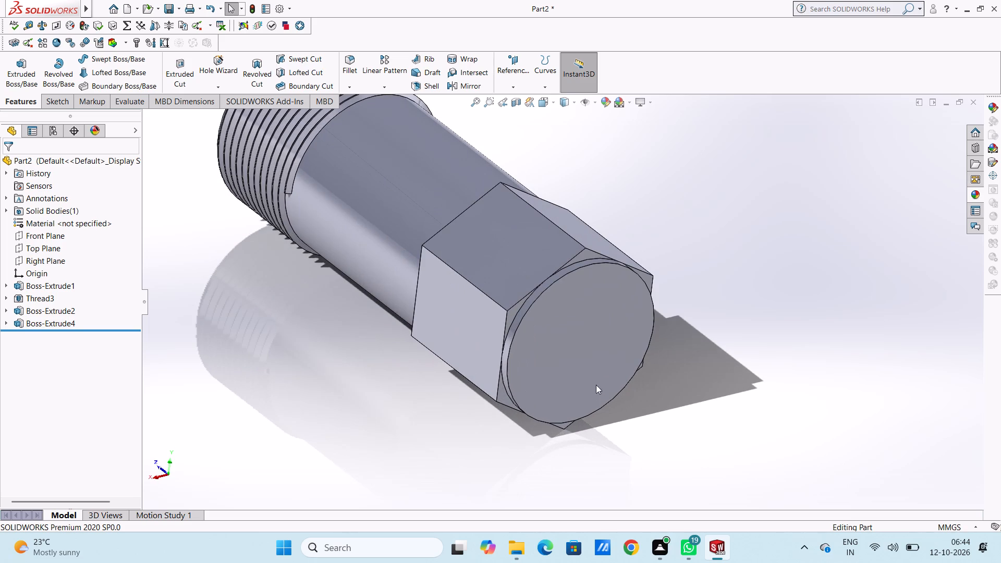
pyautogui.scroll(-3, 595, 265)
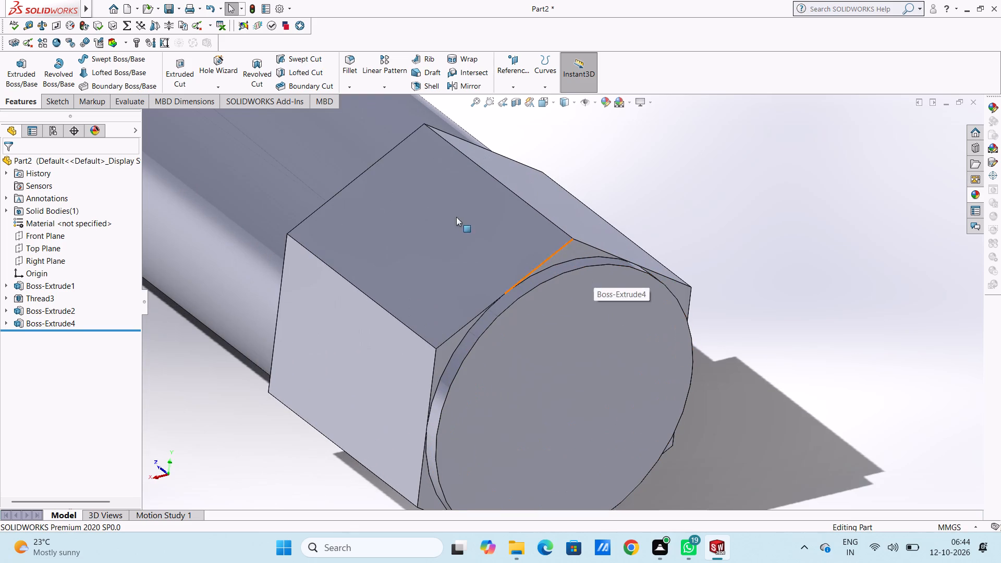
pyautogui.click(353, 58)
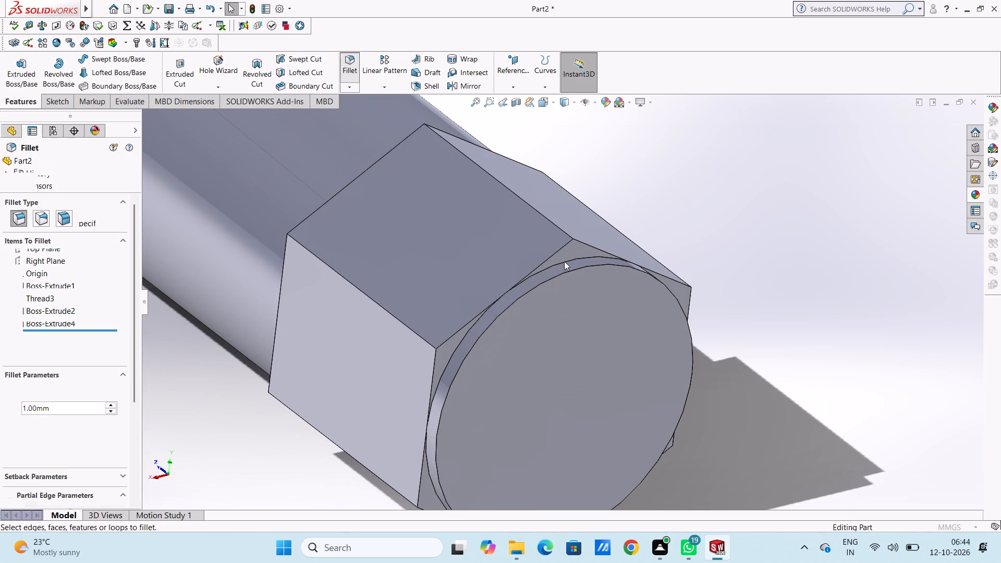
pyautogui.click(566, 260)
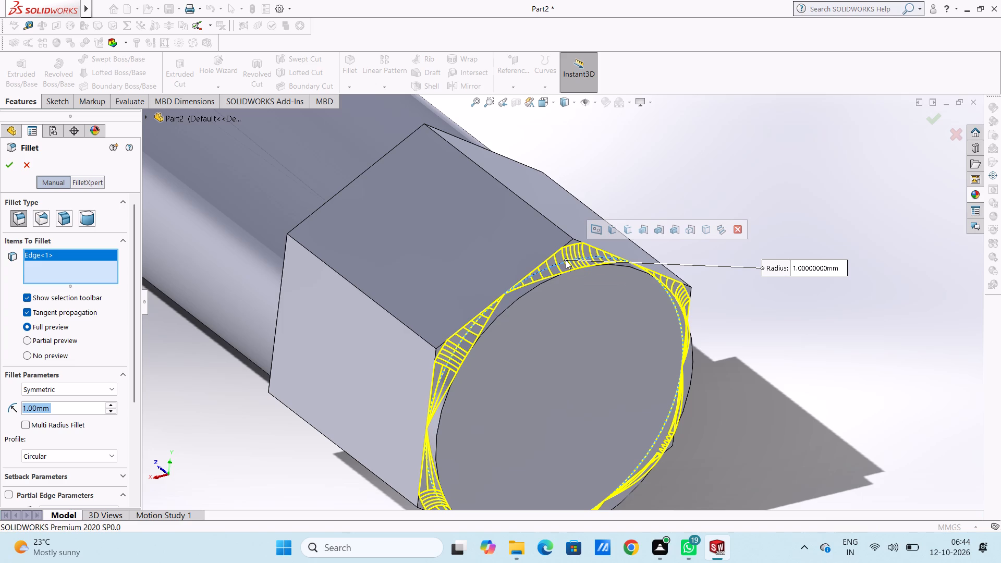
pyautogui.press('2')
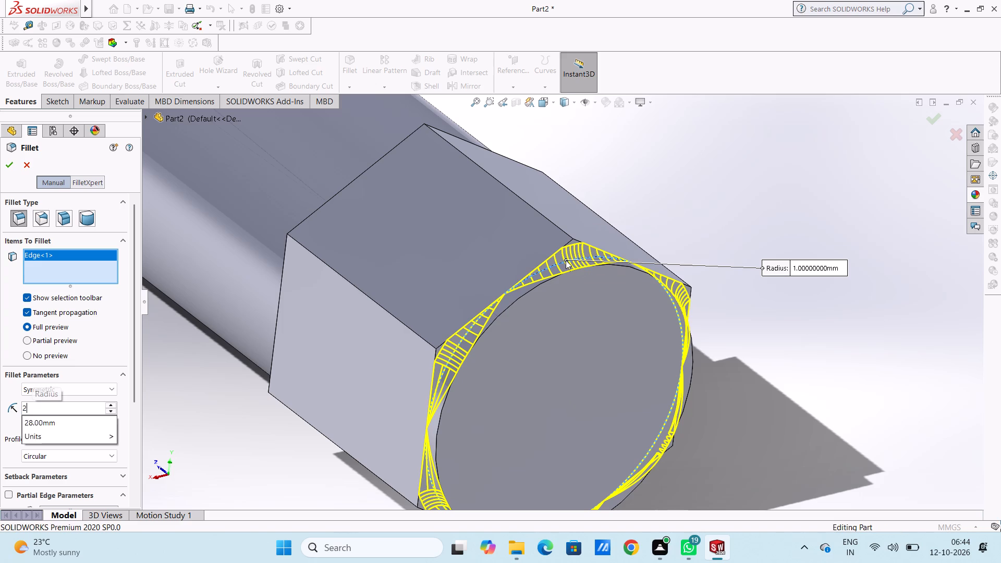
pyautogui.press('Return')
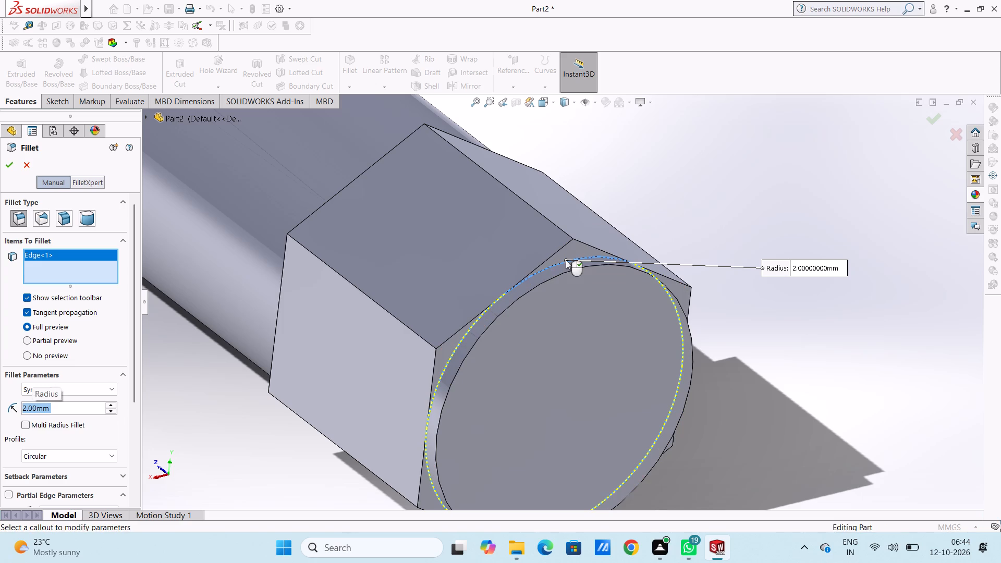
pyautogui.press('4')
pyautogui.press('Return')
pyautogui.press('1')
pyautogui.write('.2')
pyautogui.press('Return')
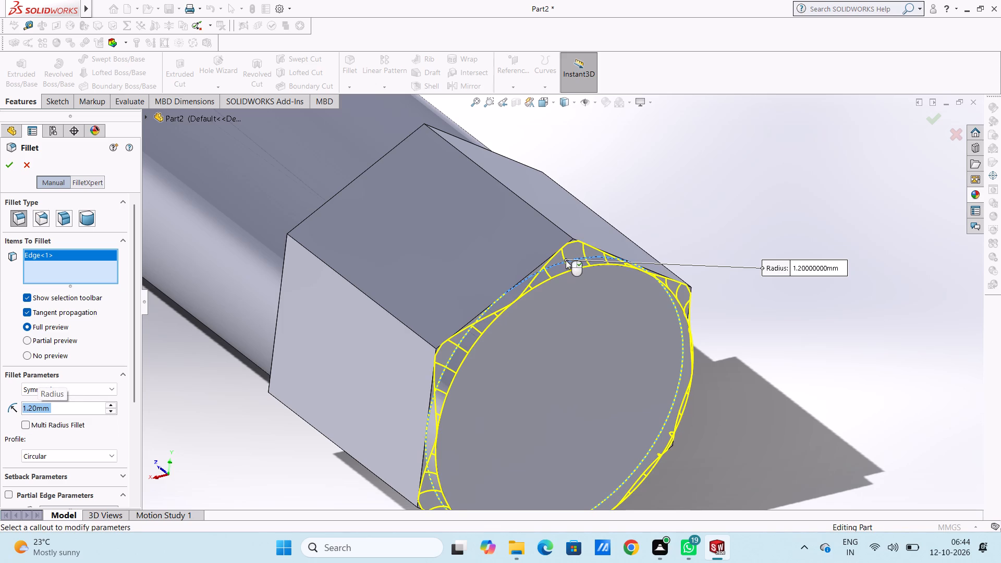
pyautogui.write('1.3')
pyautogui.press('Return')
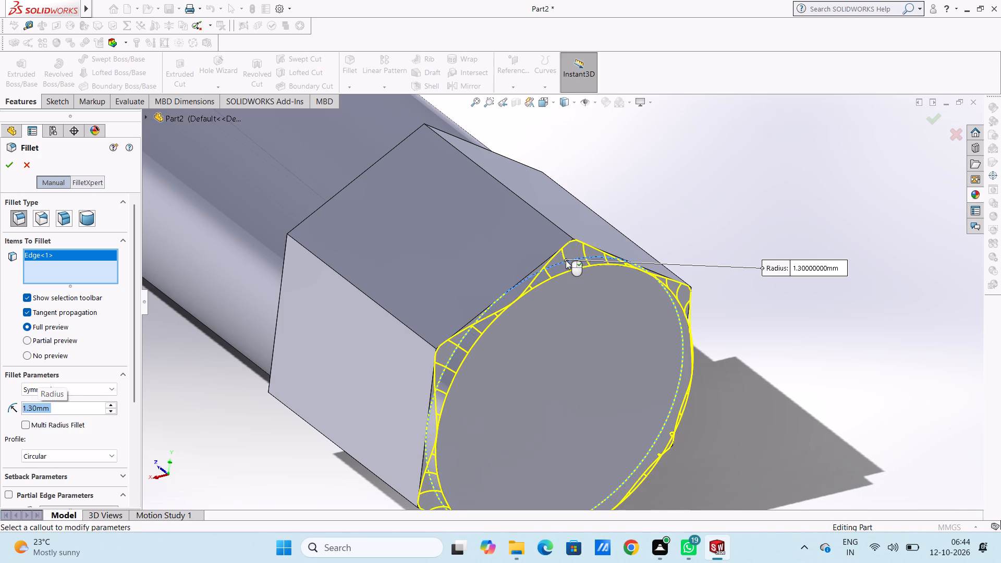
pyautogui.write('1.5')
pyautogui.press('Return')
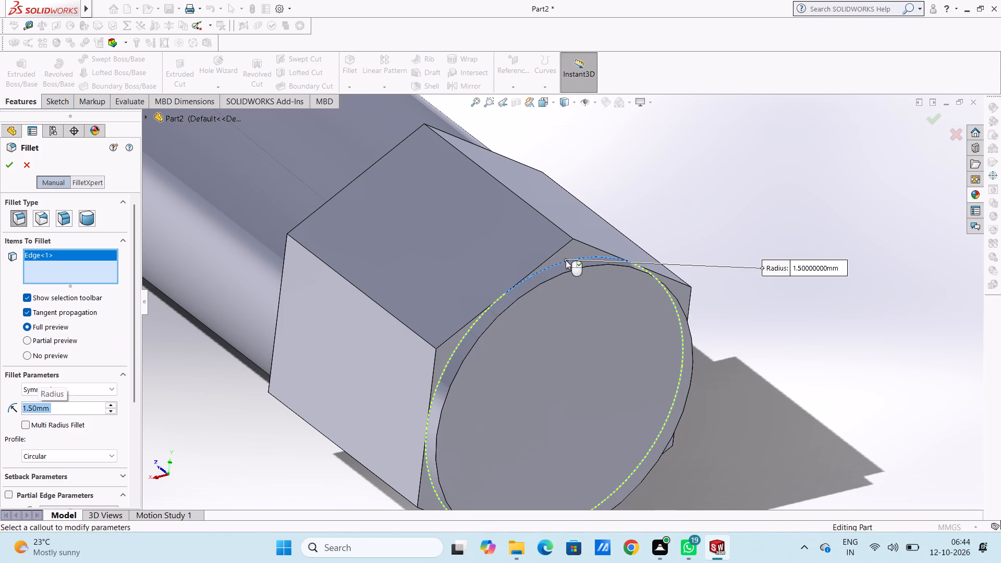
pyautogui.press('4')
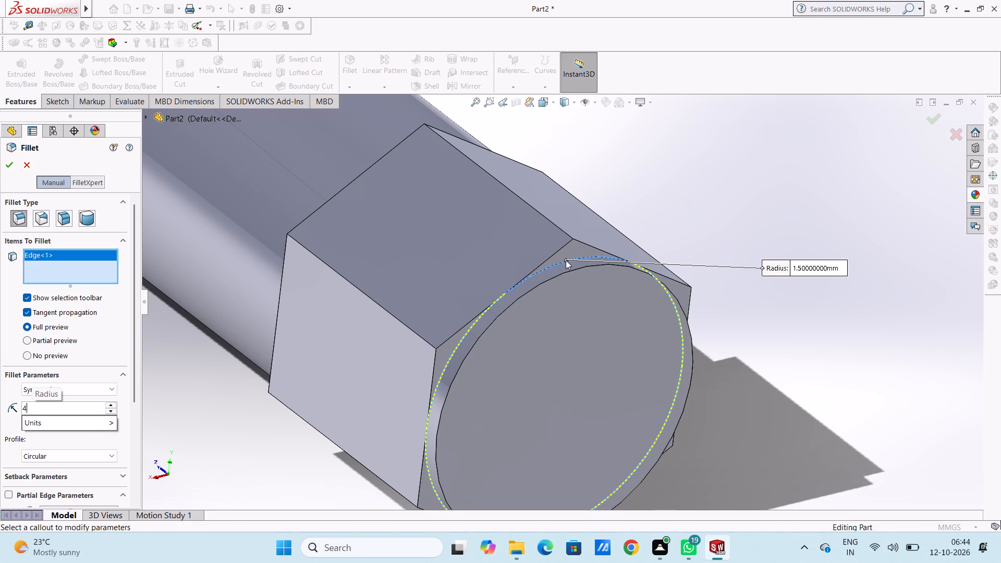
pyautogui.press('BackSpace')
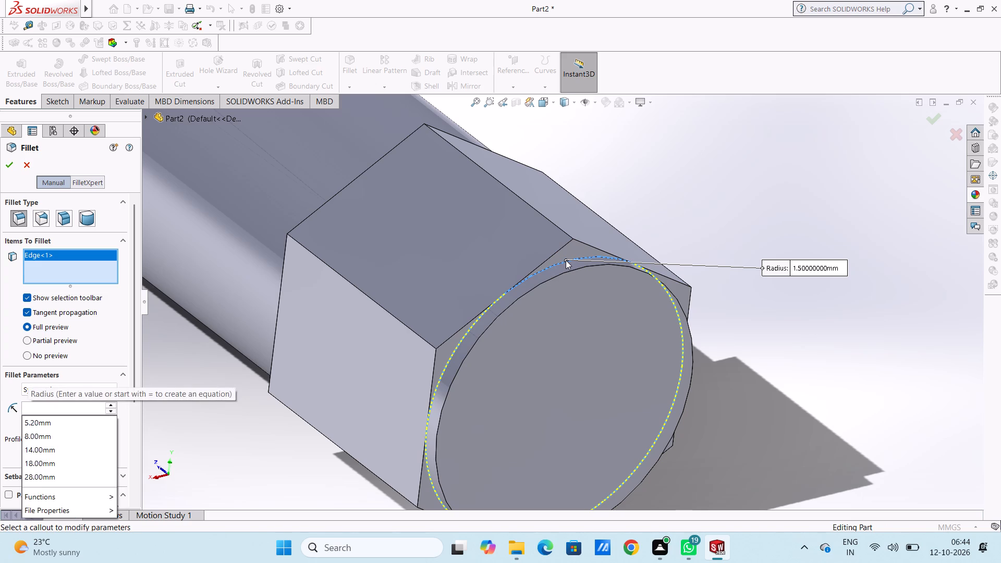
pyautogui.write('1.3')
pyautogui.press('Return')
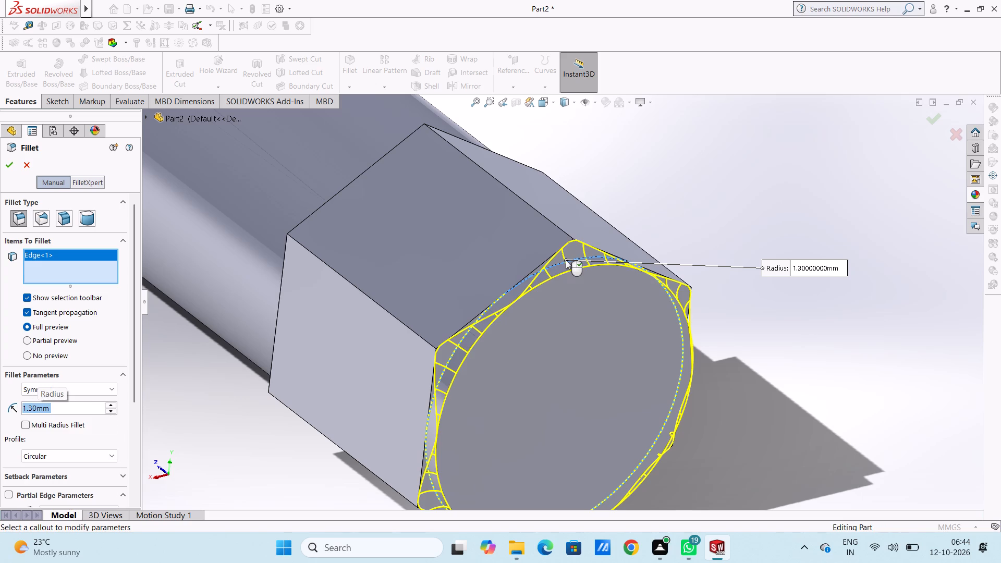
pyautogui.click(11, 164)
# Examine the filleted corners around the hexagonal head's end from the side, the end face and close up.
pyautogui.scroll(3, 646, 241)
pyautogui.moveTo(705, 311); pyautogui.dragTo(685, 296, button='middle')
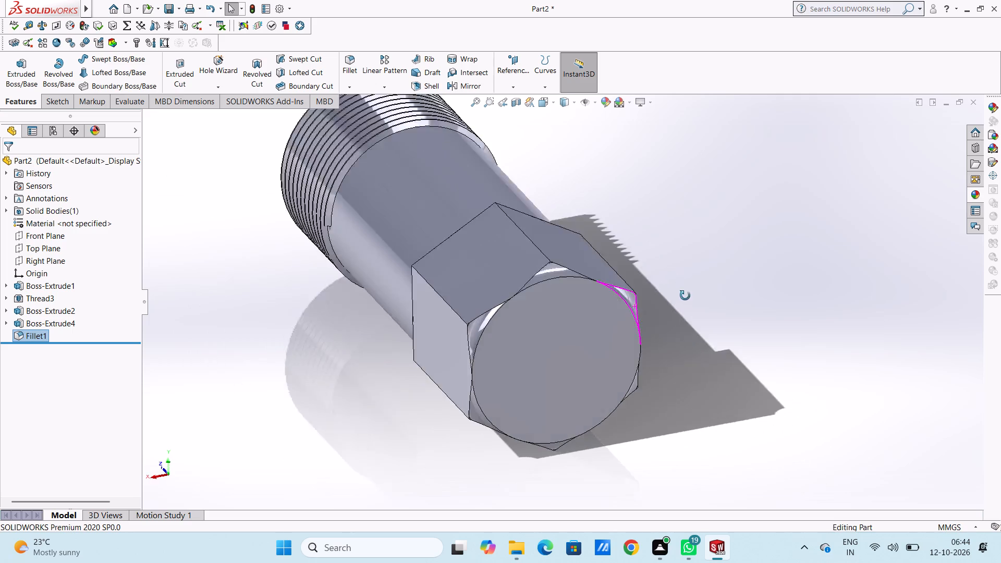
pyautogui.moveTo(685, 296); pyautogui.dragTo(730, 267, button='middle')
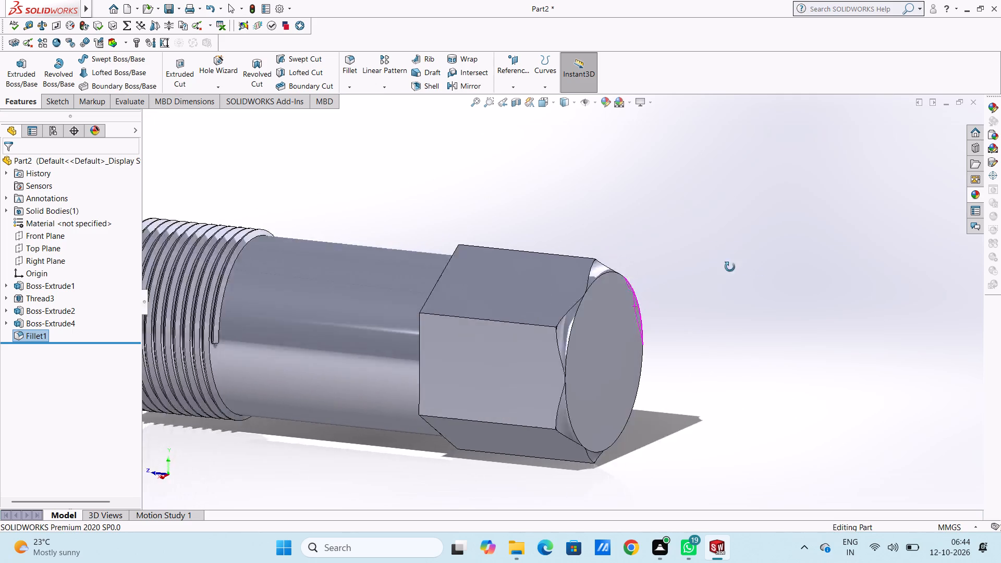
pyautogui.moveTo(730, 267); pyautogui.dragTo(689, 254, button='middle')
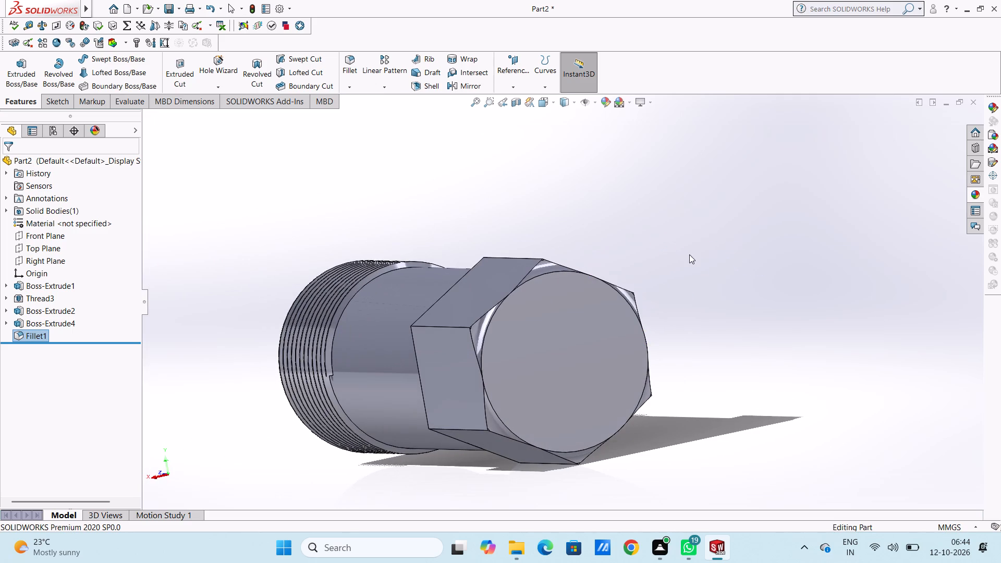
pyautogui.scroll(-3, 671, 334)
pyautogui.scroll(3, 448, 309)
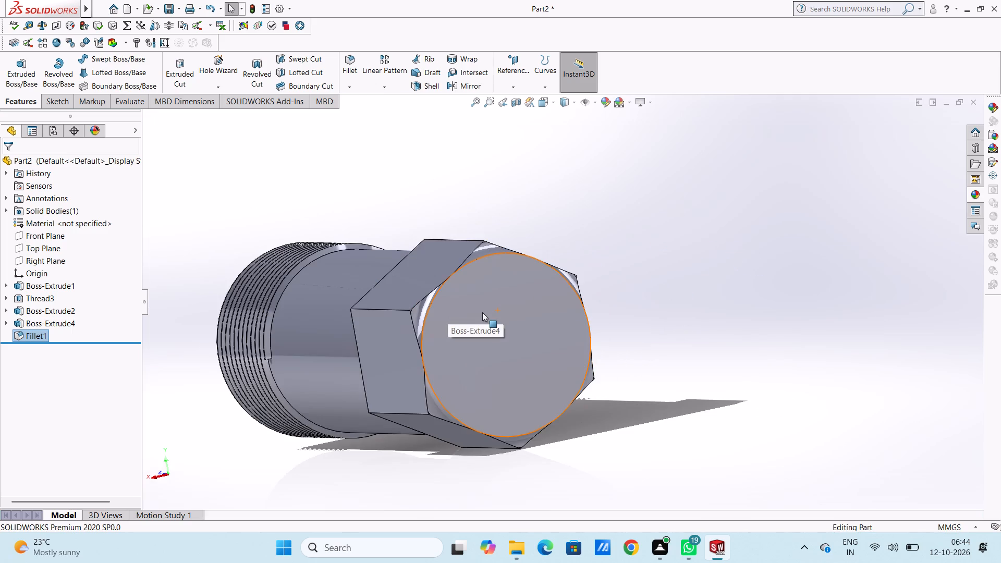
pyautogui.scroll(-4, 482, 313)
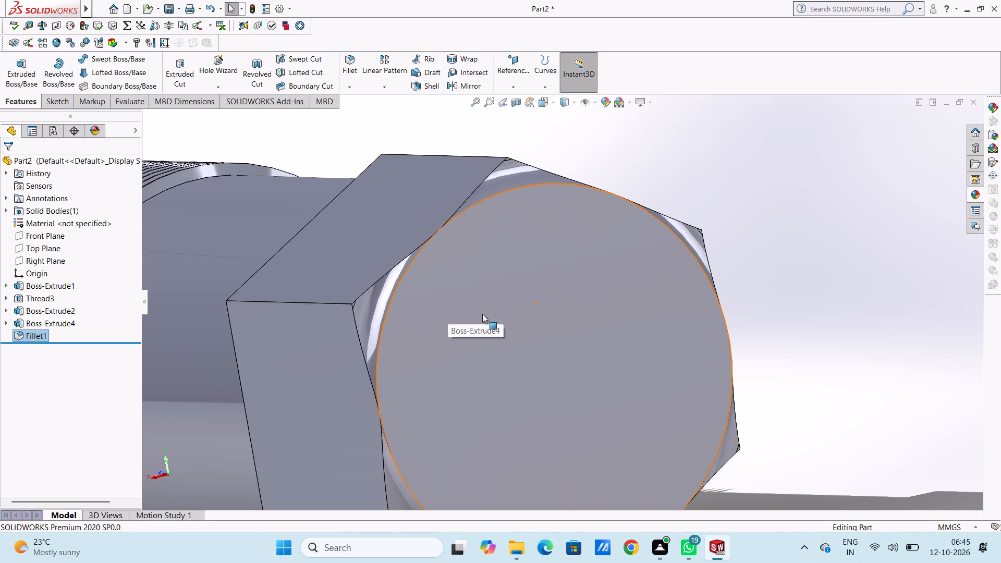
pyautogui.scroll(-4, 482, 314)
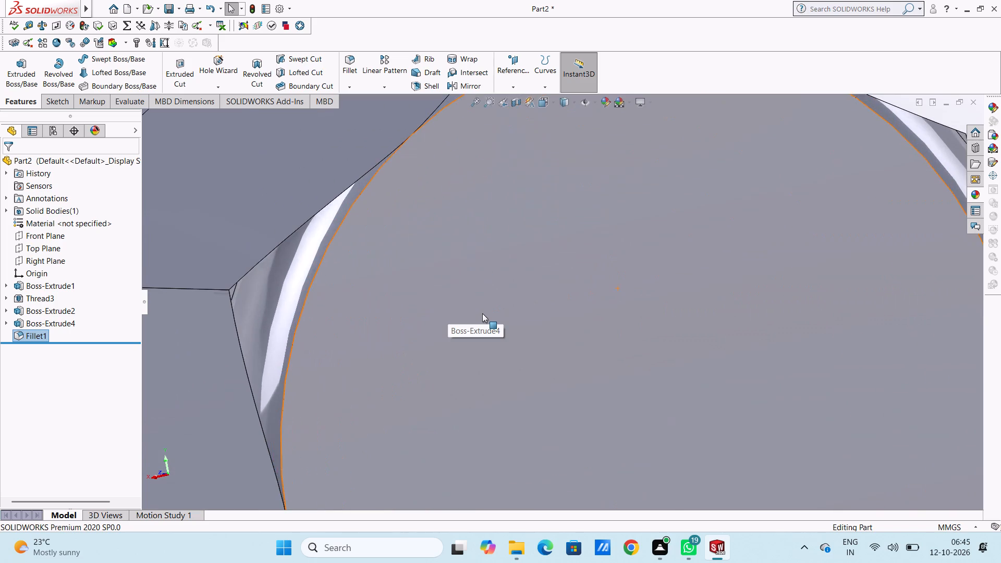
pyautogui.scroll(10, 482, 313)
# Examine the whole part from the side, the open threaded end, the isometric view and the head end.
pyautogui.moveTo(790, 287); pyautogui.dragTo(845, 323, button='middle')
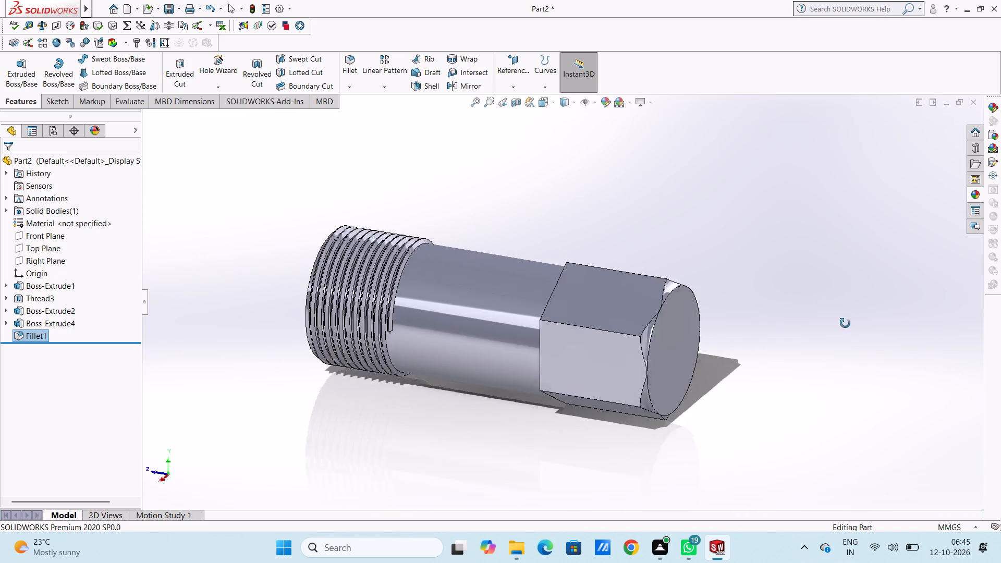
pyautogui.moveTo(845, 323); pyautogui.dragTo(836, 338, button='middle')
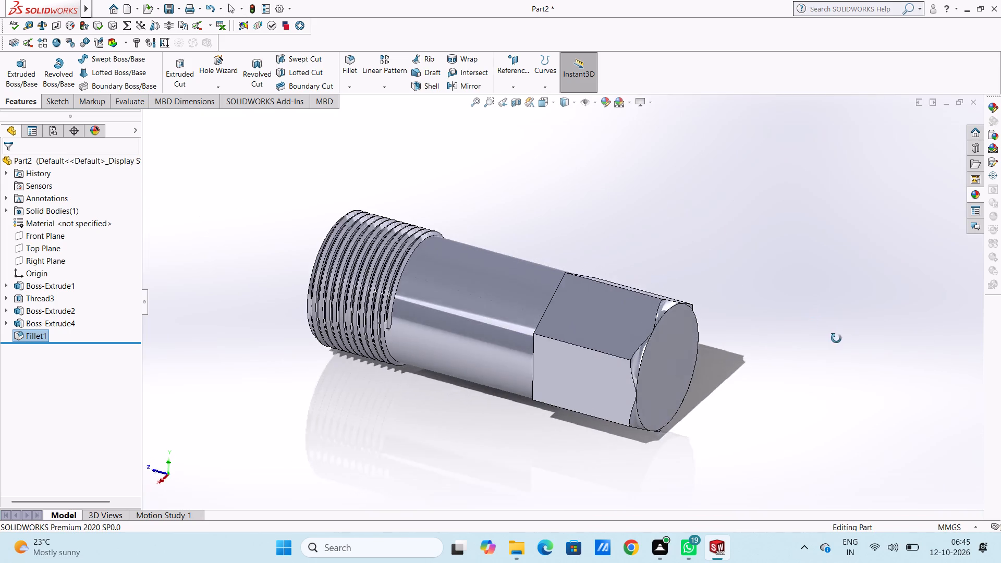
pyautogui.moveTo(836, 338); pyautogui.dragTo(910, 409, button='middle')
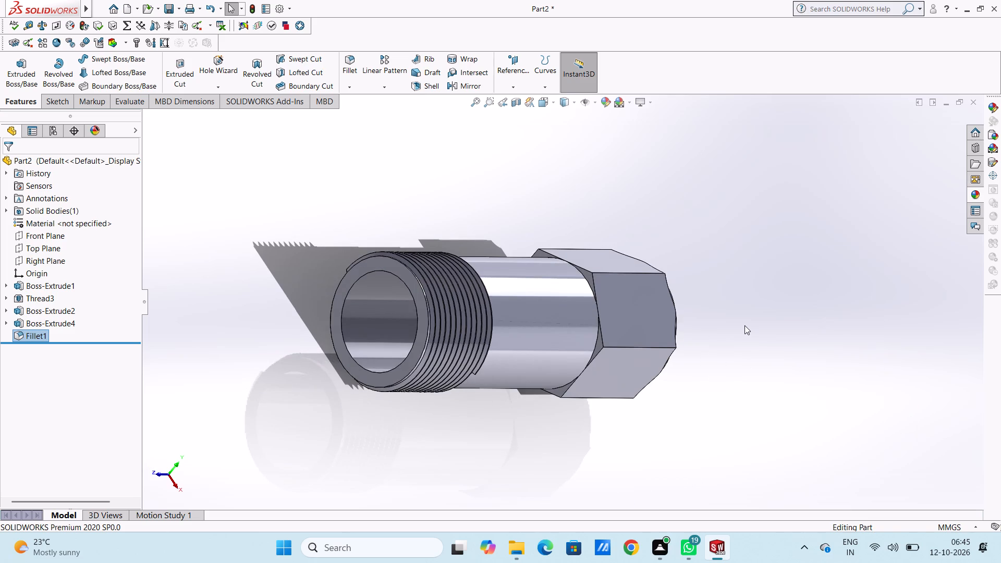
pyautogui.keyDown('ctrl'); pyautogui.click(744, 325); pyautogui.keyUp('ctrl')
pyautogui.hotkey('ctrl', '6')
pyautogui.hotkey('ctrl', '7')
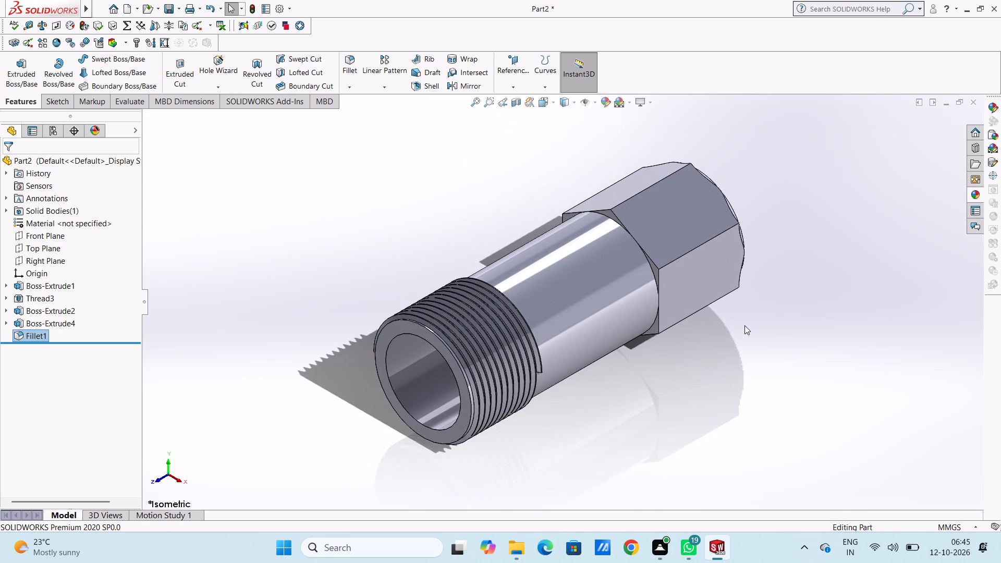
pyautogui.press('Escape')
pyautogui.press('Escape')
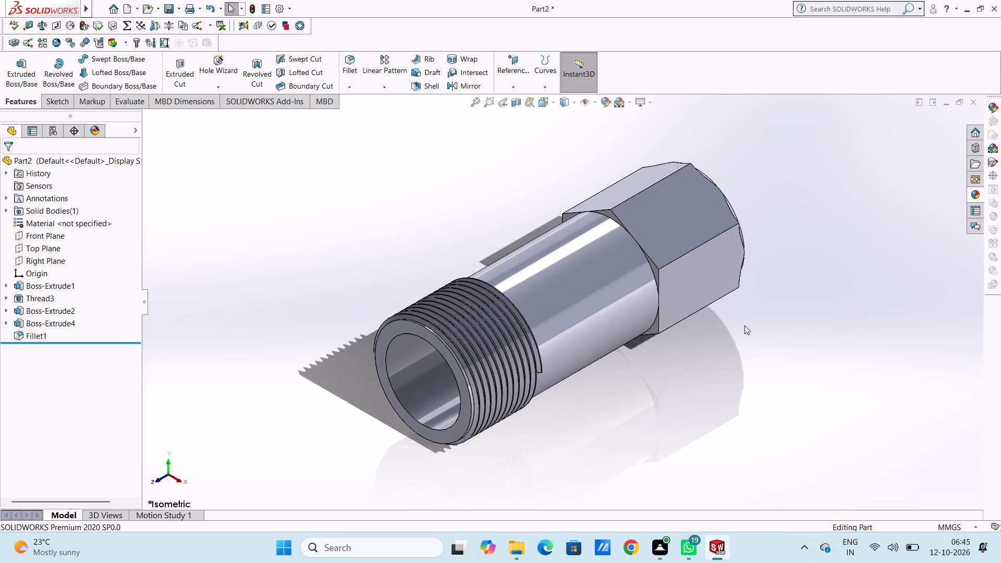
pyautogui.scroll(1, 773, 200)
pyautogui.moveTo(773, 200); pyautogui.dragTo(674, 310, button='middle')
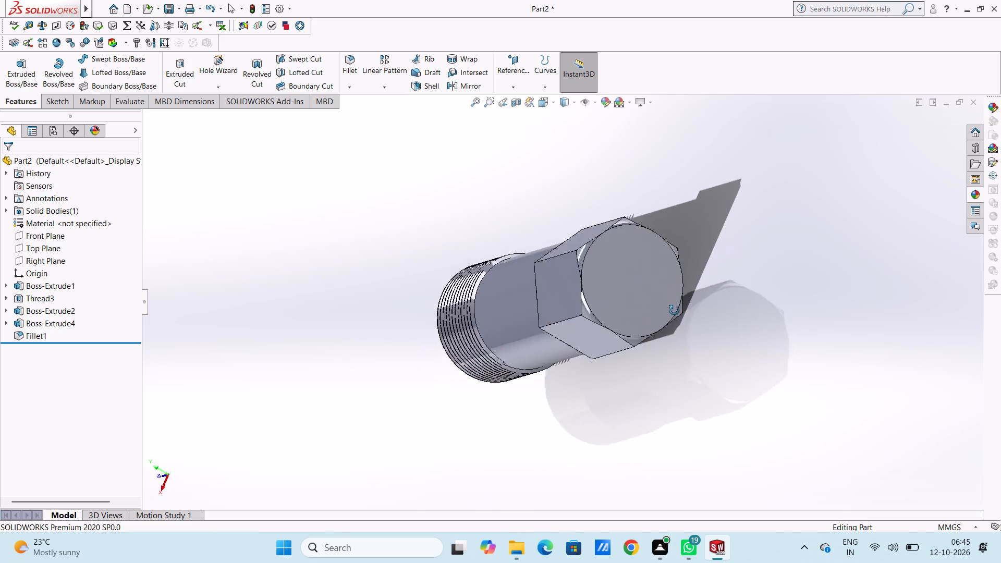
# Examine the part from angled side views showing the hexagonal head, its rounded end and the threaded tube.
pyautogui.moveTo(674, 310); pyautogui.dragTo(666, 340, button='middle')
pyautogui.moveTo(731, 258); pyautogui.dragTo(762, 257, button='middle')
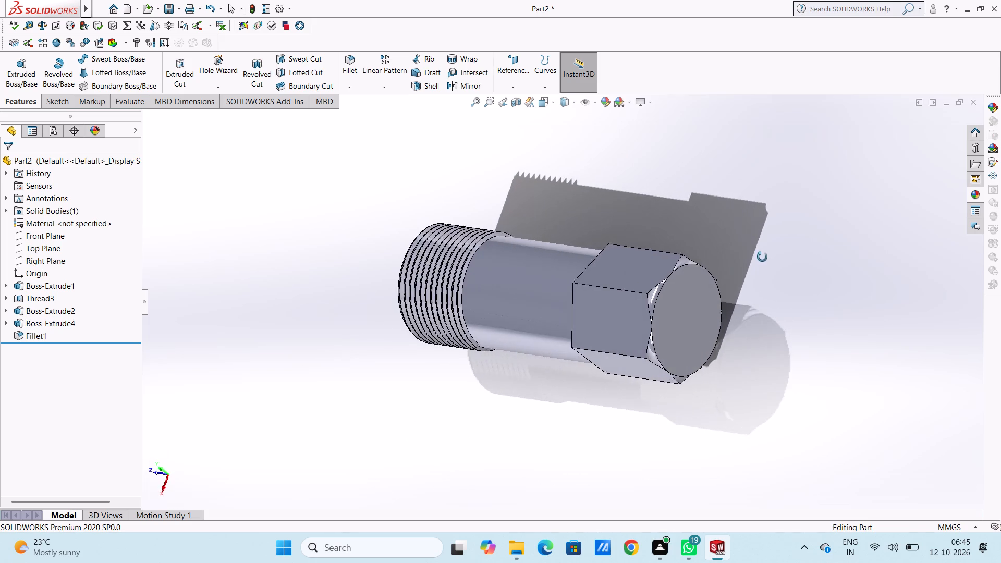
pyautogui.moveTo(762, 257); pyautogui.dragTo(743, 229, button='middle')
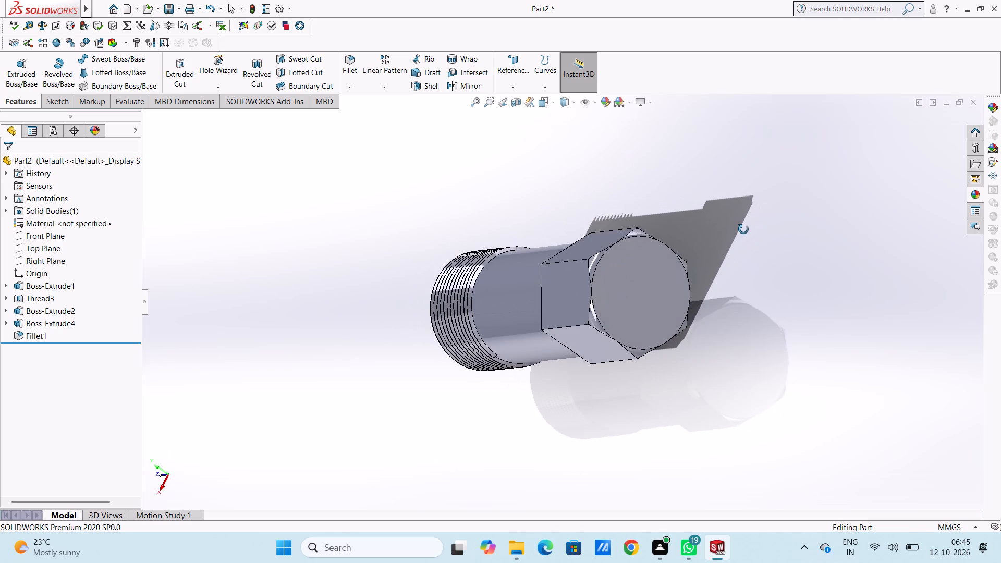
pyautogui.moveTo(743, 229); pyautogui.dragTo(765, 227, button='middle')
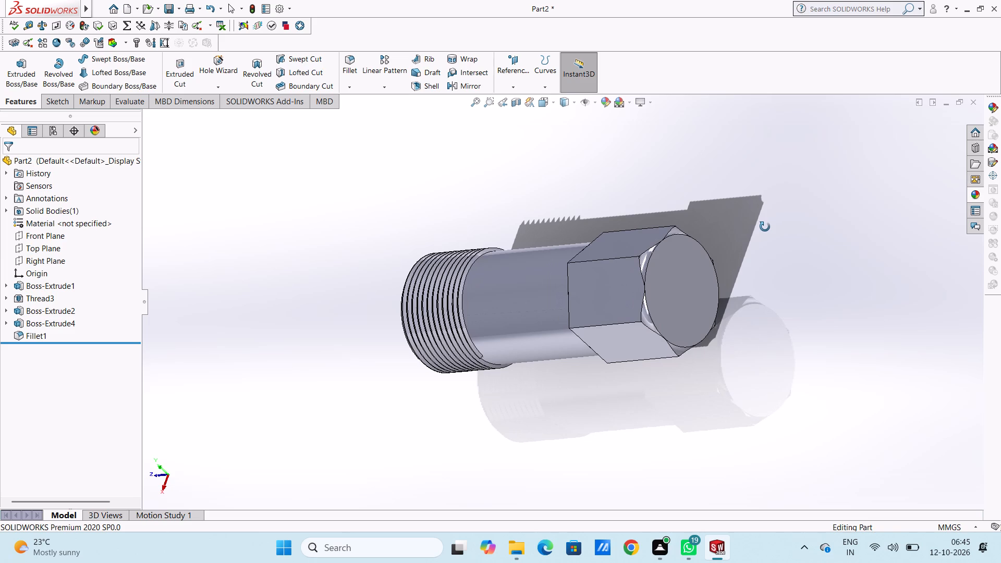
pyautogui.moveTo(765, 227); pyautogui.dragTo(772, 229, button='middle')
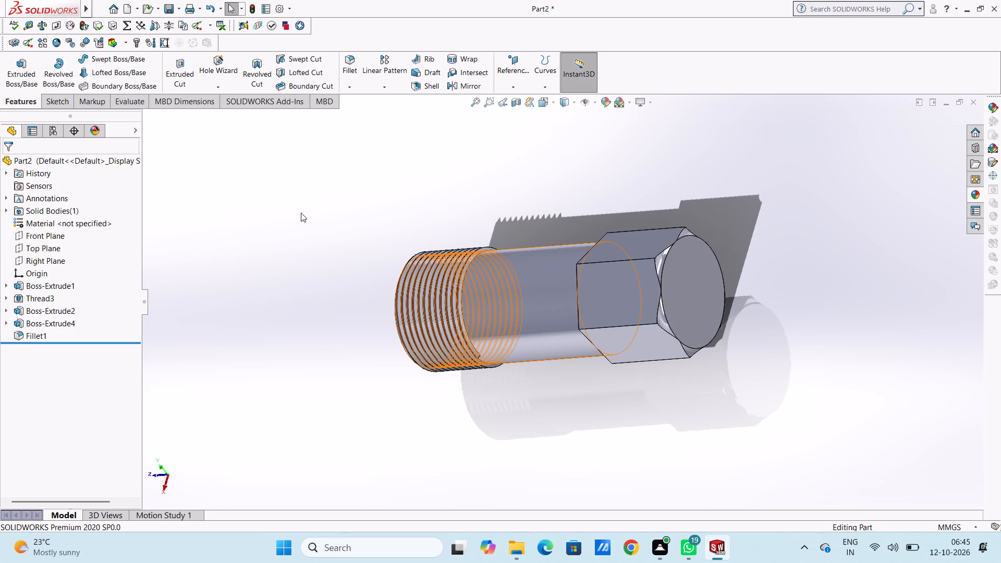
pyautogui.moveTo(350, 217); pyautogui.dragTo(364, 217, button='middle')
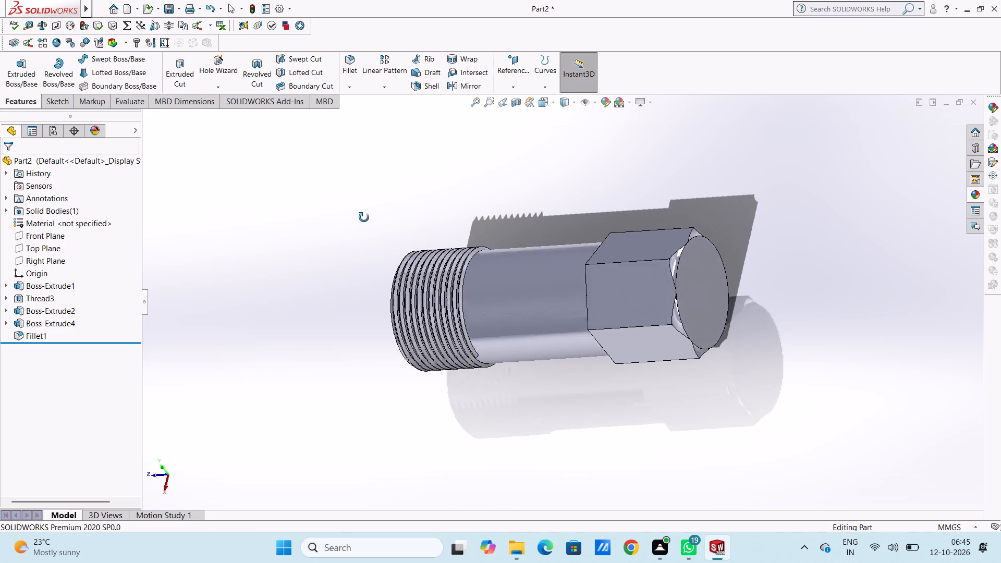
pyautogui.moveTo(364, 217); pyautogui.dragTo(365, 217, button='middle')
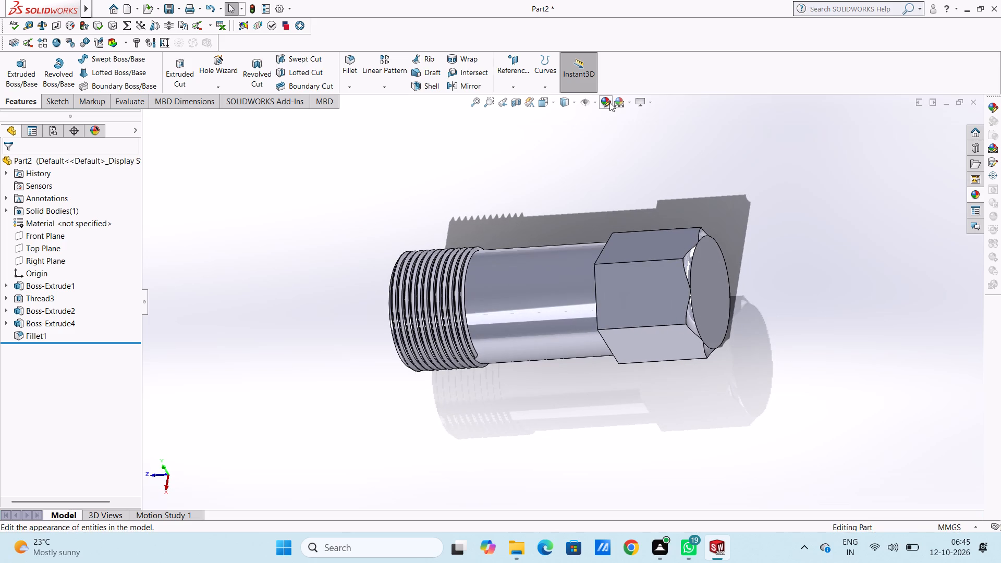
# Apply a red colour to the whole part and set its red component to 220, leaving green and blue at 0.
pyautogui.click(605, 101)
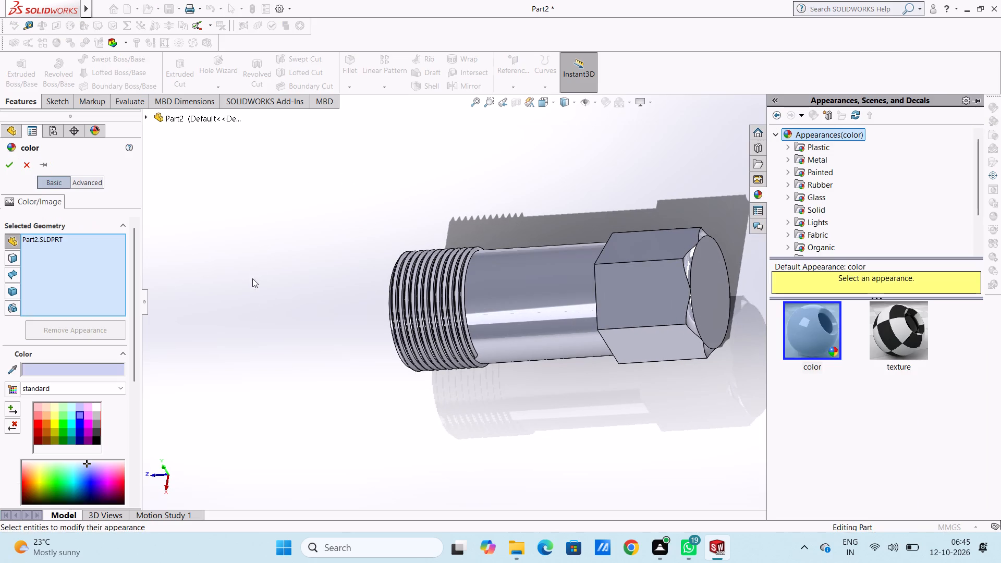
pyautogui.click(35, 420)
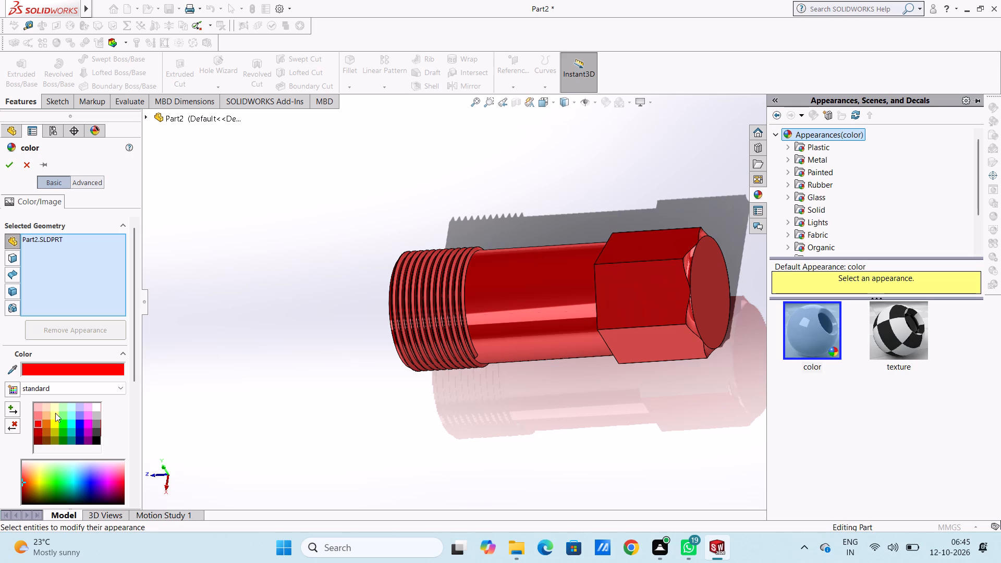
pyautogui.scroll(-2, 77, 466)
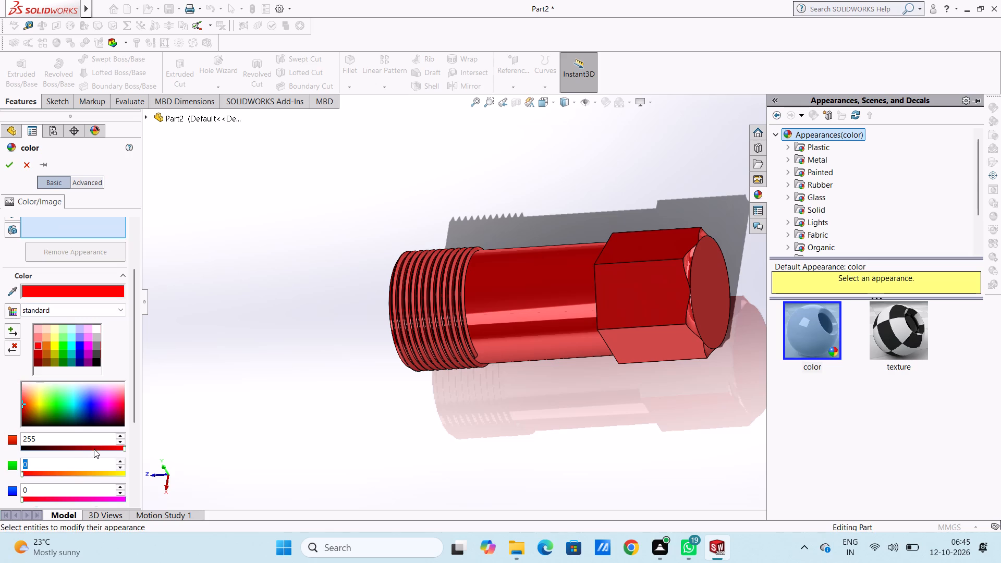
pyautogui.click(94, 448)
pyautogui.click(99, 445)
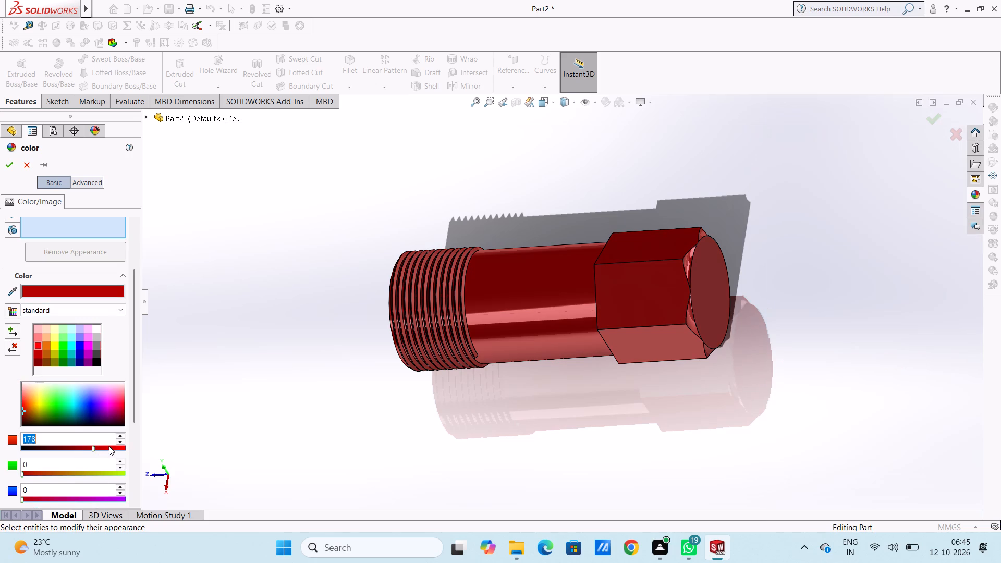
pyautogui.click(111, 446)
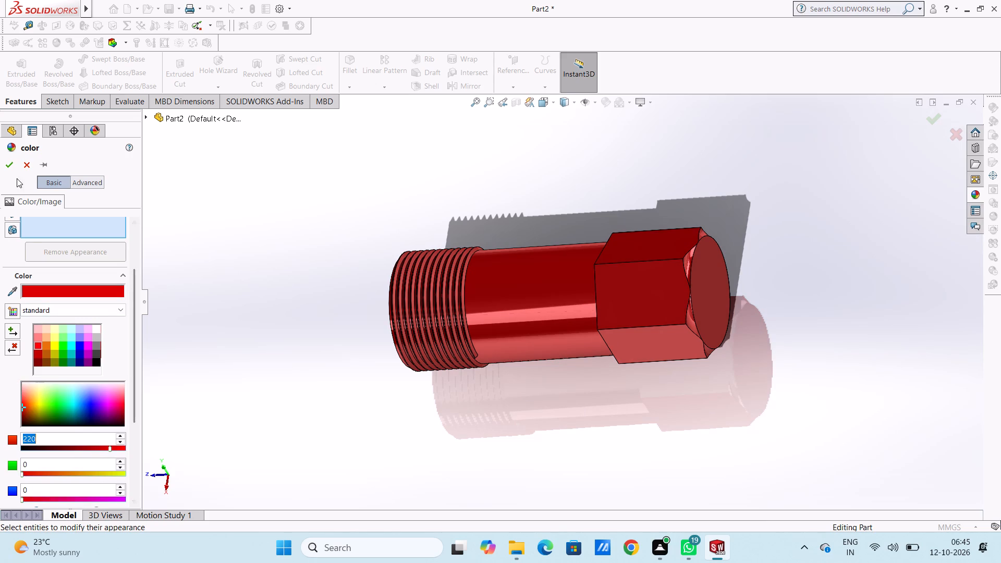
pyautogui.click(15, 165)
pyautogui.click(218, 265)
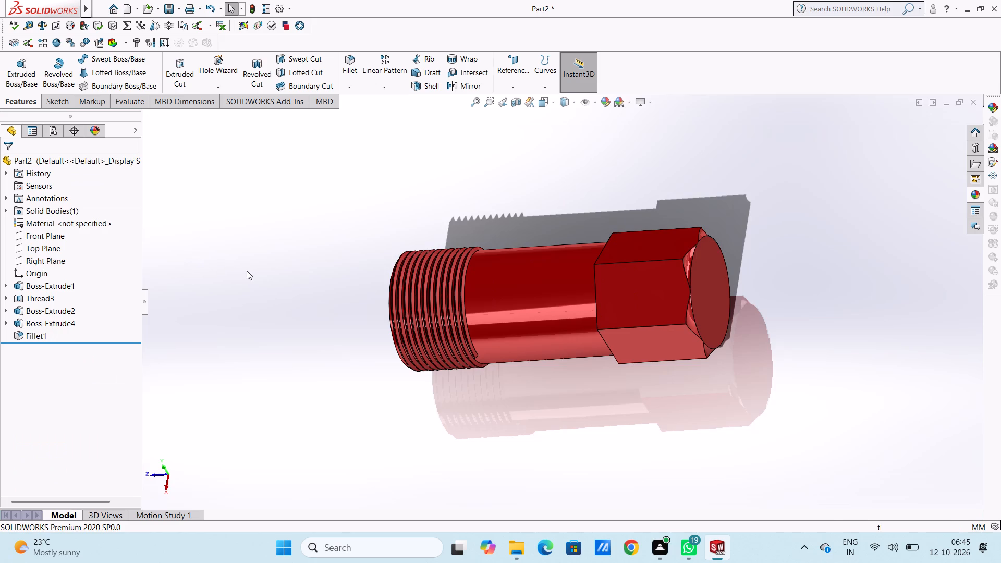
# Apply a white colour from the standard swatches to the thread's helical outer face only.
pyautogui.scroll(-1, 249, 267)
pyautogui.moveTo(250, 268); pyautogui.dragTo(320, 272, button='middle')
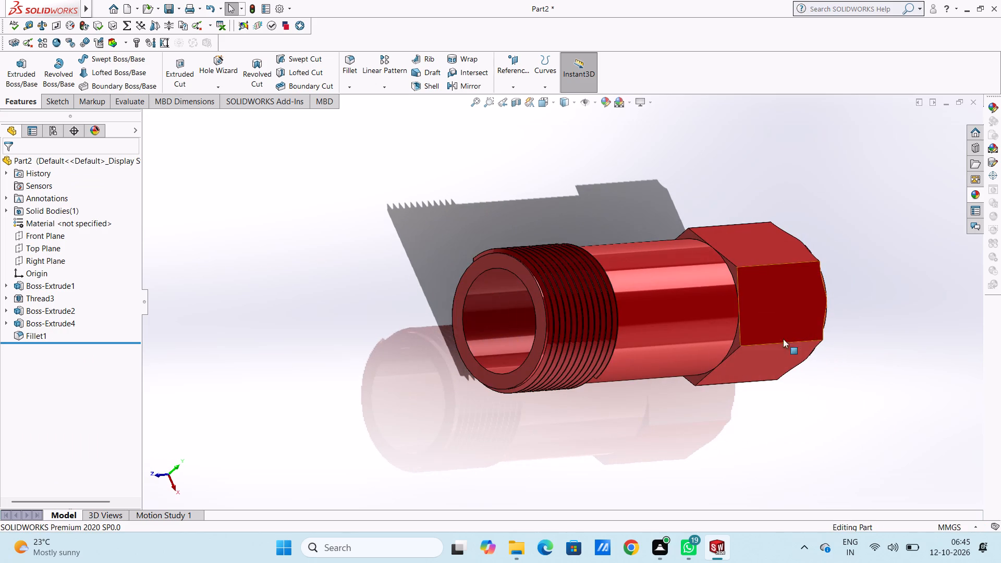
pyautogui.moveTo(817, 328); pyautogui.dragTo(846, 348, button='middle')
pyautogui.scroll(-4, 682, 373)
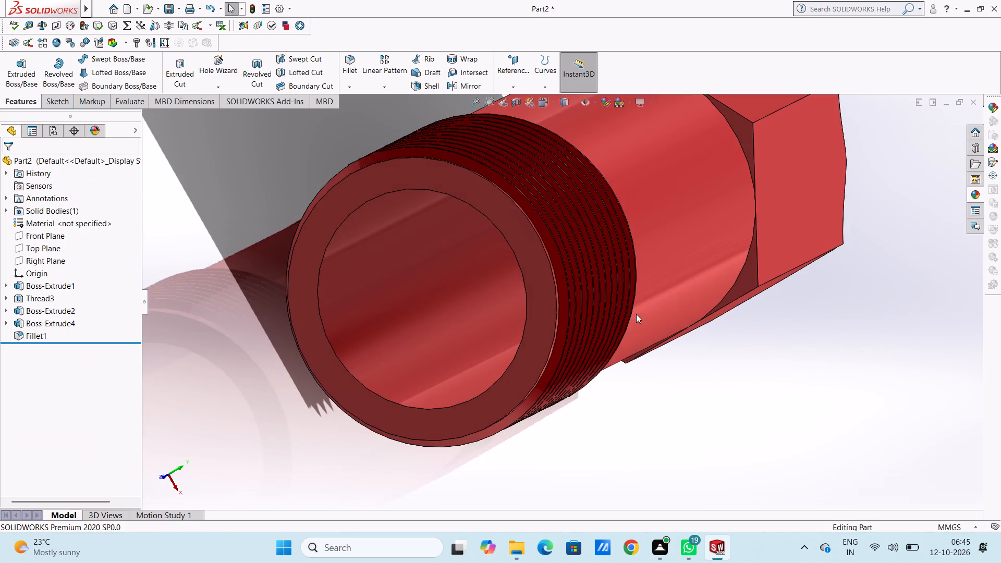
pyautogui.moveTo(626, 313); pyautogui.dragTo(594, 309, button='middle')
pyautogui.scroll(-1, 598, 309)
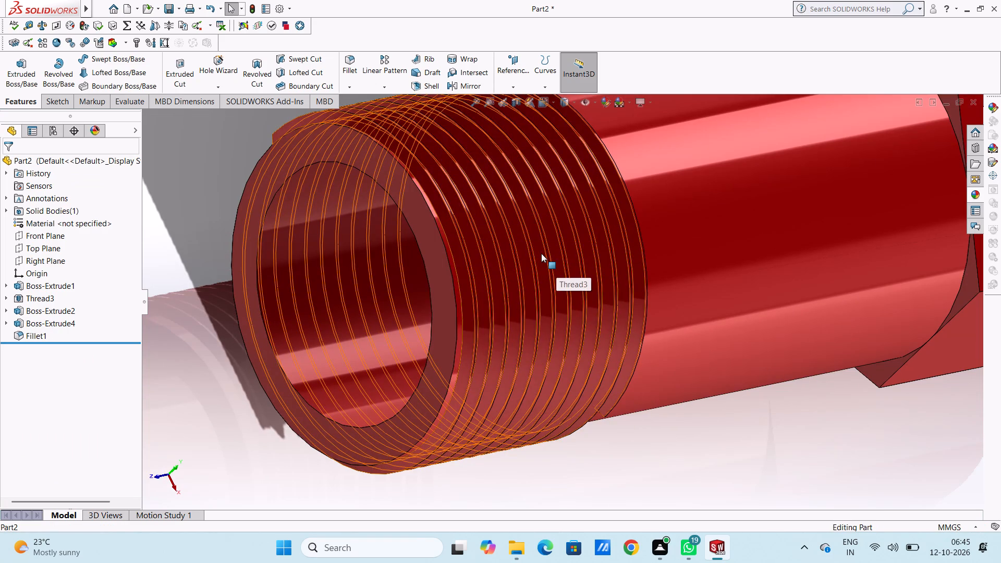
pyautogui.click(541, 253)
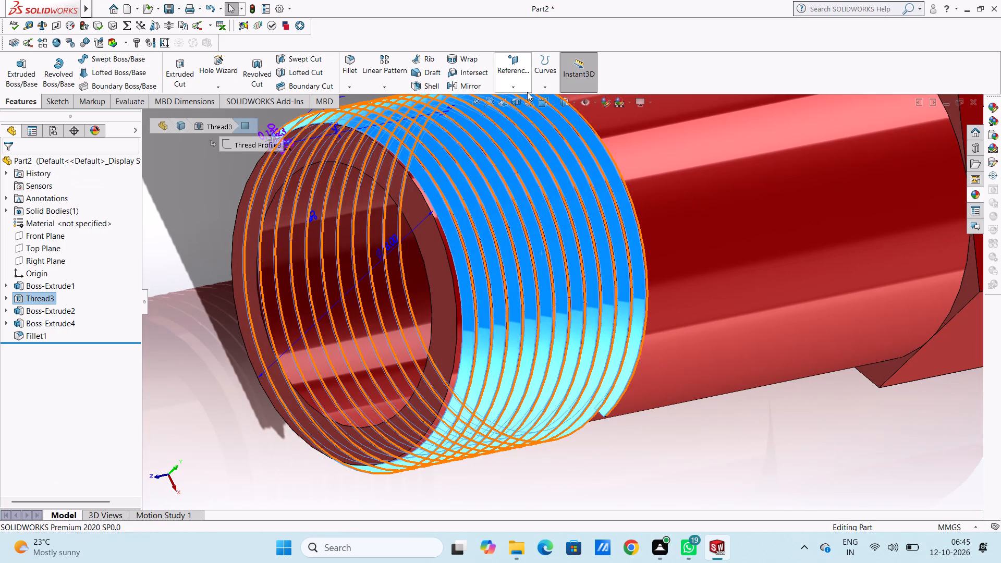
pyautogui.click(601, 105)
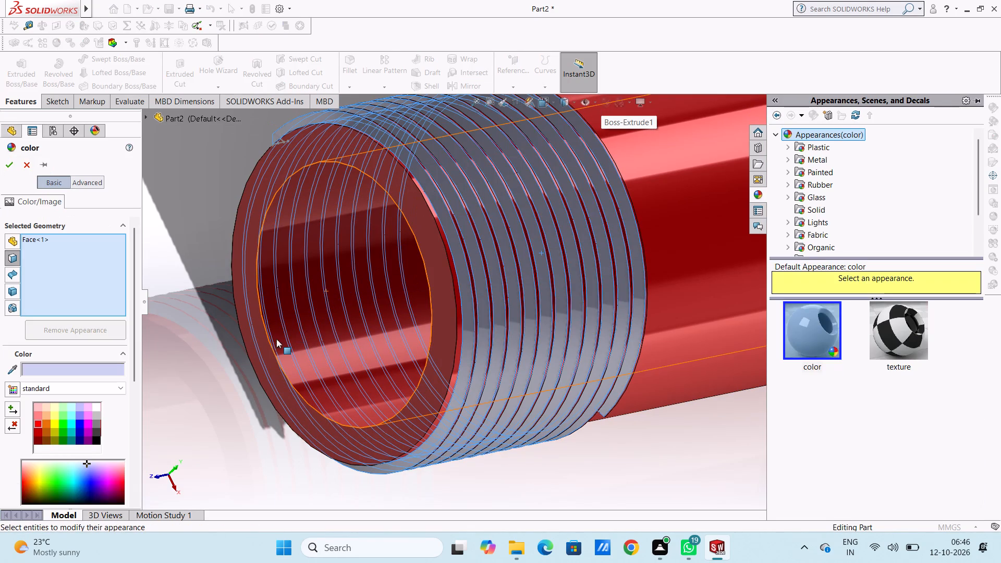
pyautogui.click(98, 409)
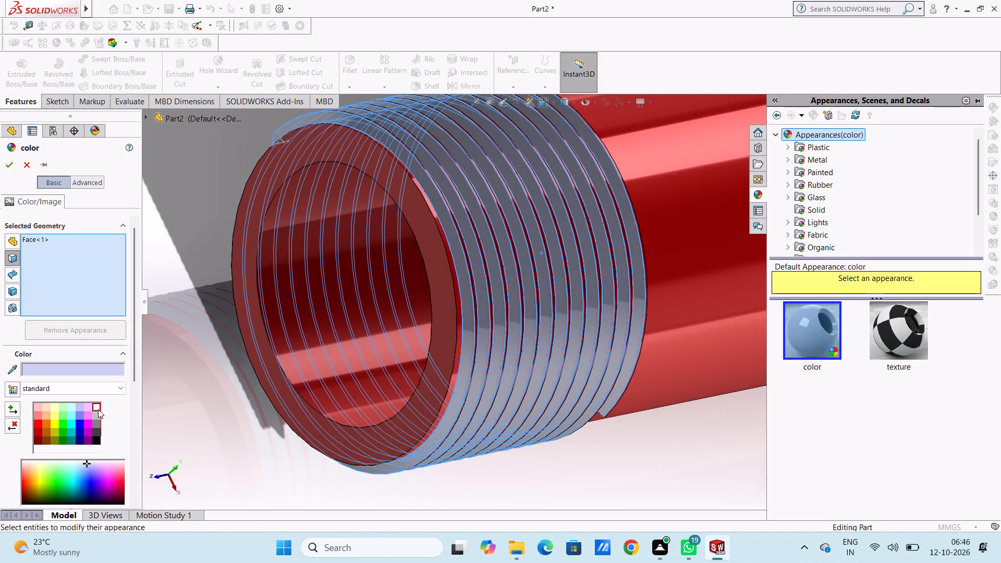
pyautogui.click(7, 164)
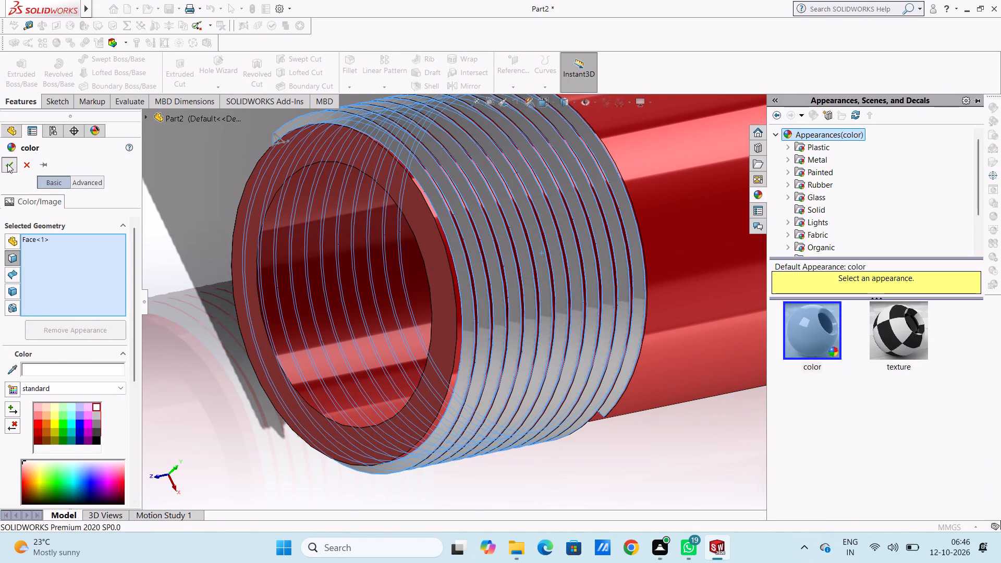
# Examine the coloured part from the open threaded end and in the isometric view.
pyautogui.scroll(5, 258, 230)
pyautogui.moveTo(315, 275); pyautogui.dragTo(319, 215, button='middle')
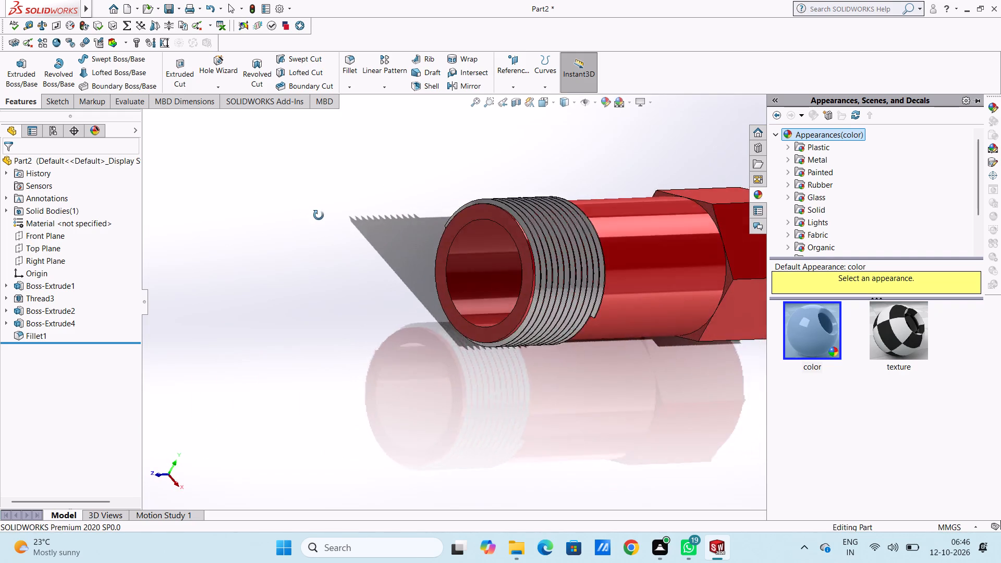
pyautogui.moveTo(319, 215); pyautogui.dragTo(277, 264, button='middle')
pyautogui.scroll(4, 347, 287)
pyautogui.moveTo(356, 316); pyautogui.dragTo(395, 280, button='middle')
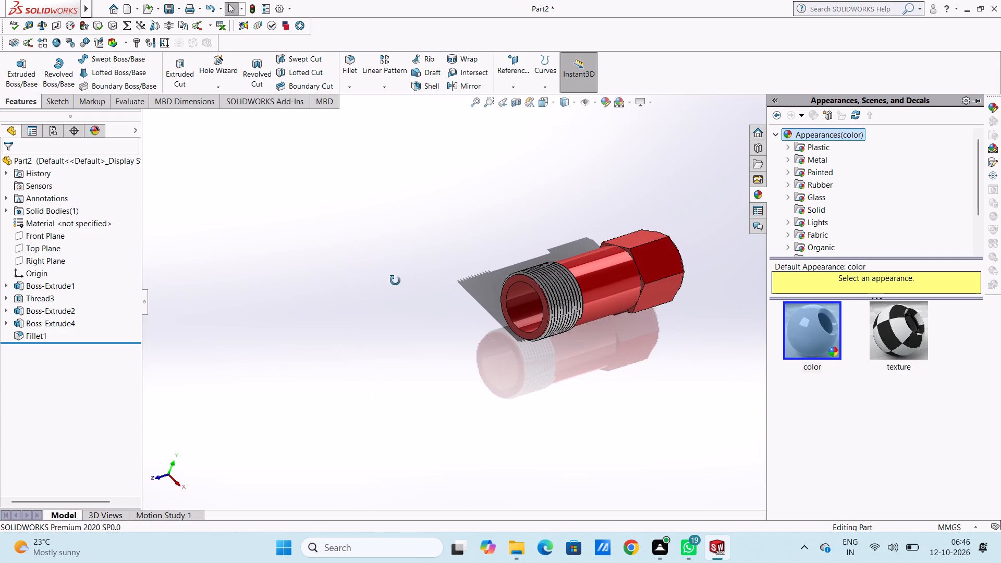
pyautogui.moveTo(395, 280); pyautogui.dragTo(395, 280, button='middle')
pyautogui.press('Escape')
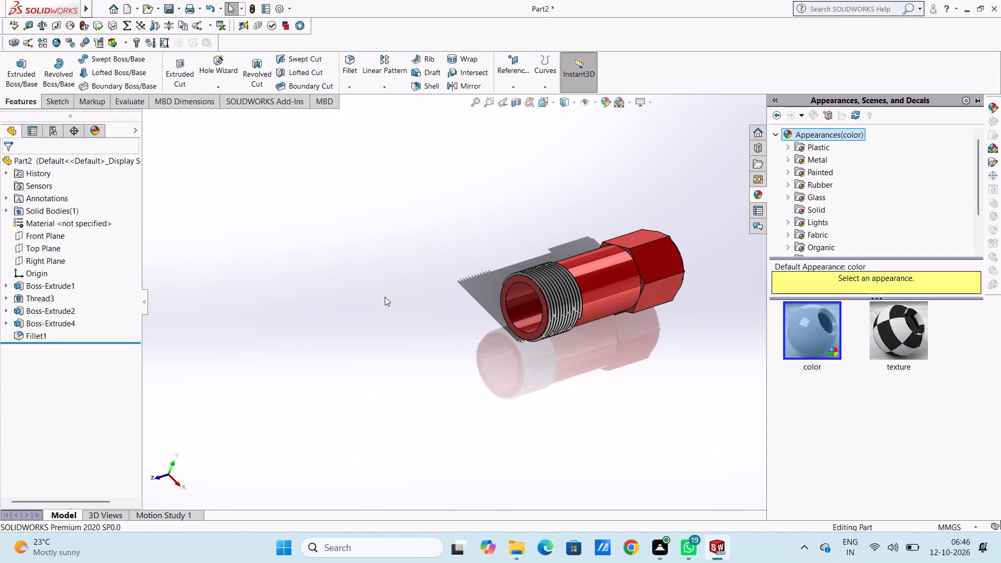
pyautogui.hotkey('ctrl', '7')
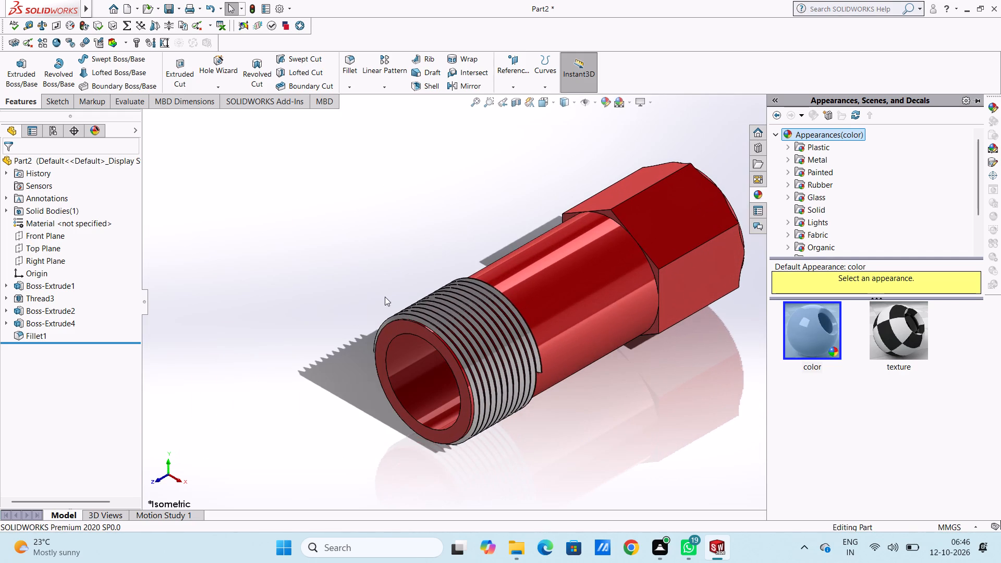
pyautogui.click(373, 270)
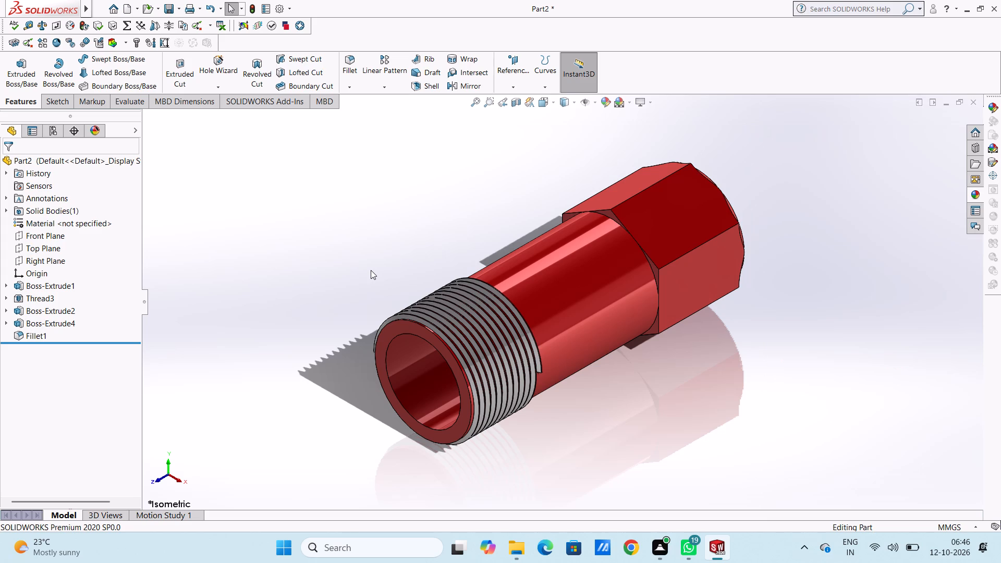
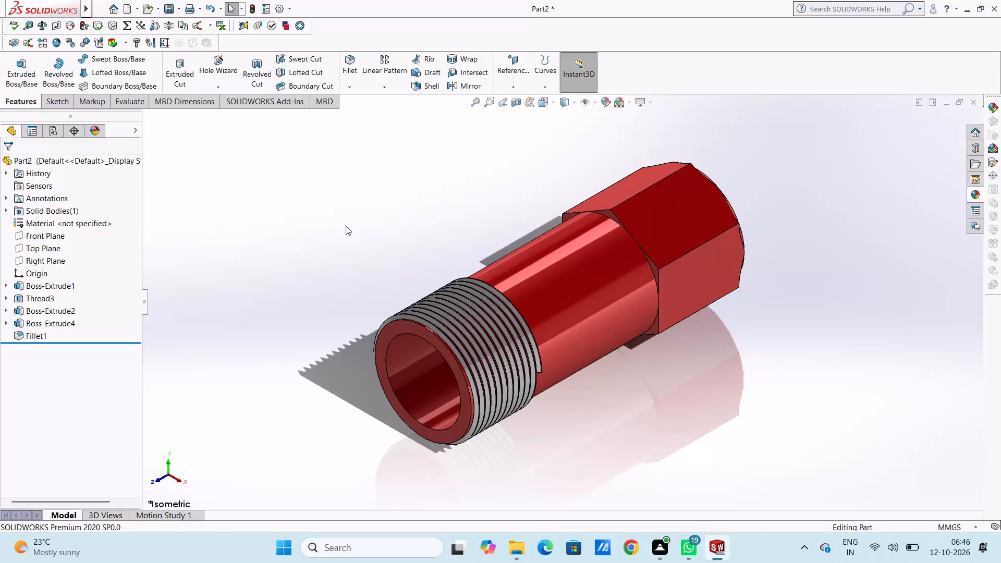
# Save the part in the Documents folder under the name Hydraulic Bottle Jack Small Cylinder.
pyautogui.hotkey('ctrl', 's')
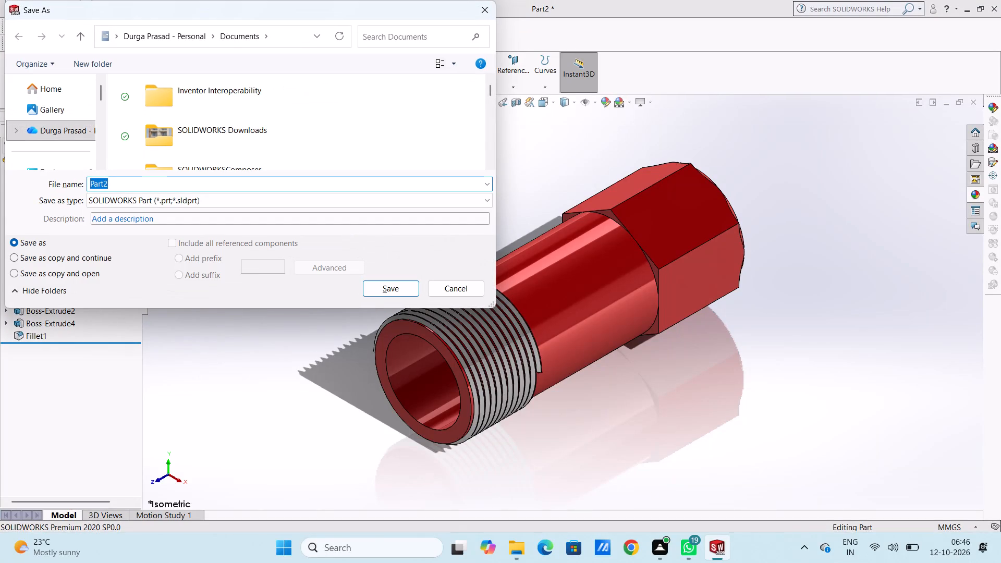
pyautogui.hotkey('ctrl', 'v')
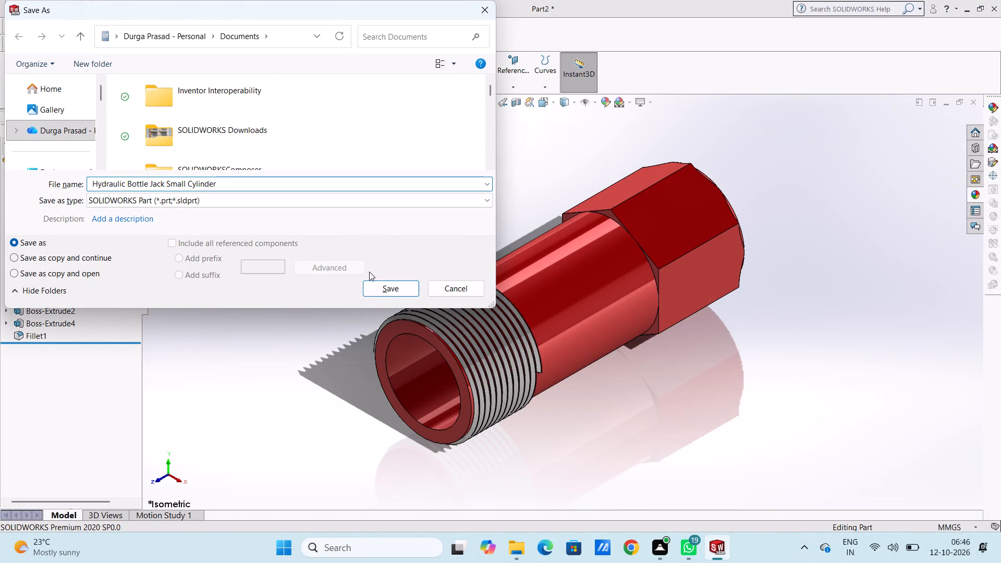
pyautogui.click(386, 293)
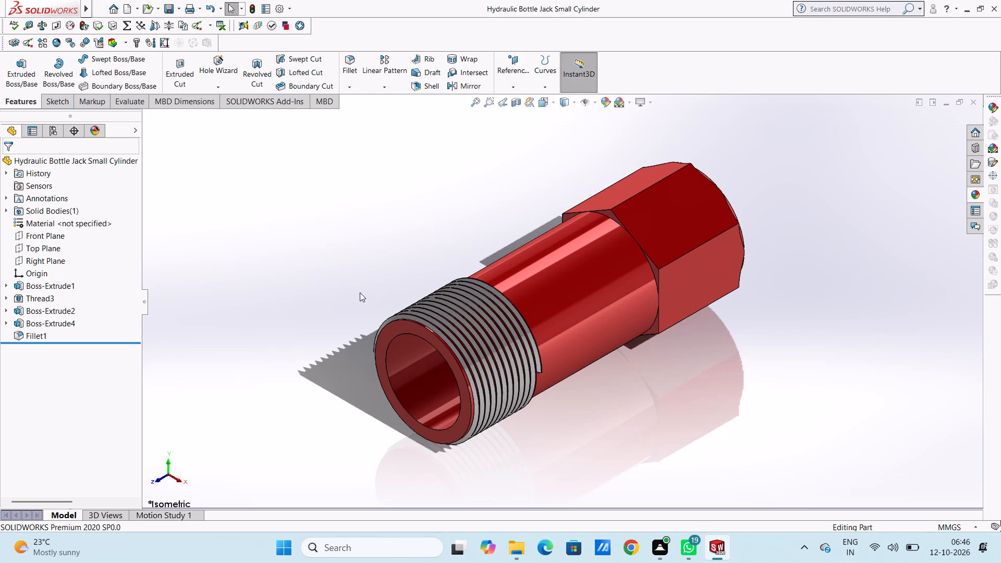
# Save a copy of the part as an Adobe Portable Document Format (PDF) file in Documents, keeping the same file name.
pyautogui.click(178, 7)
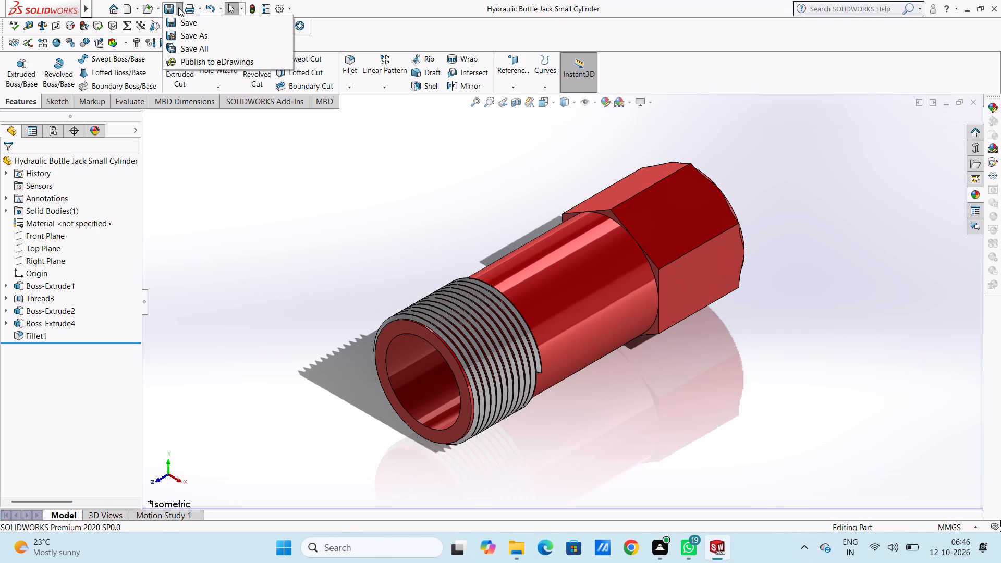
pyautogui.click(192, 32)
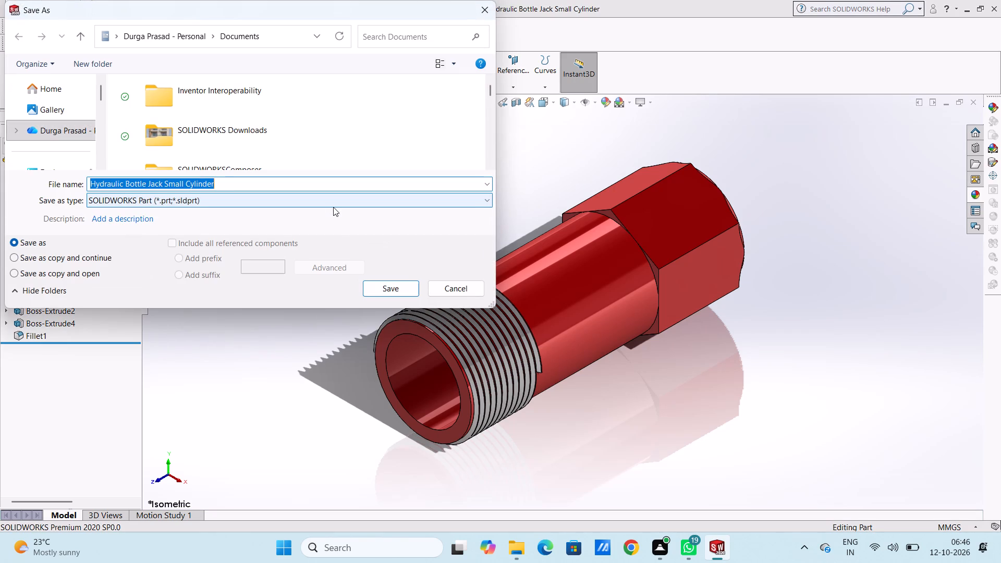
pyautogui.click(328, 199)
pyautogui.click(280, 287)
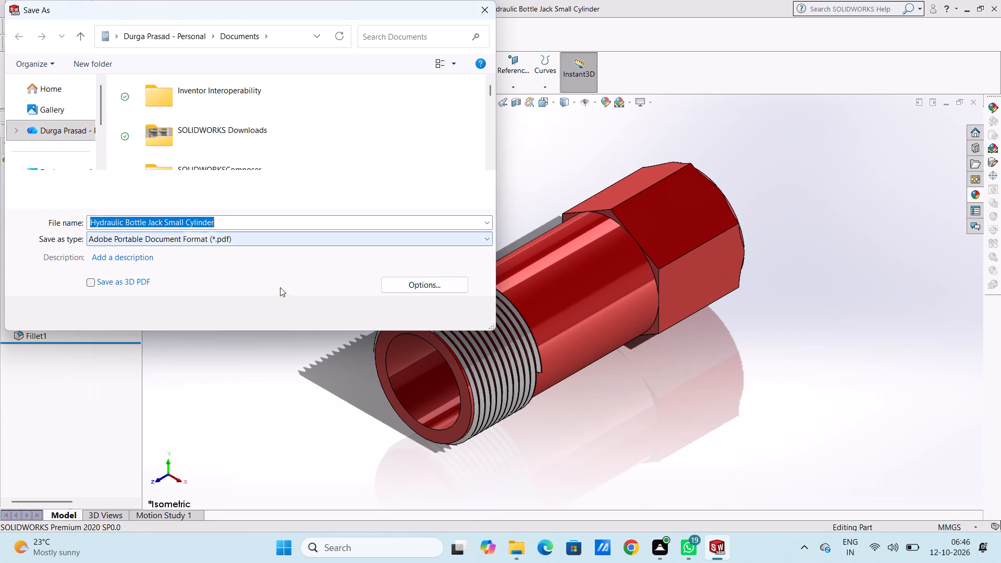
pyautogui.click(384, 315)
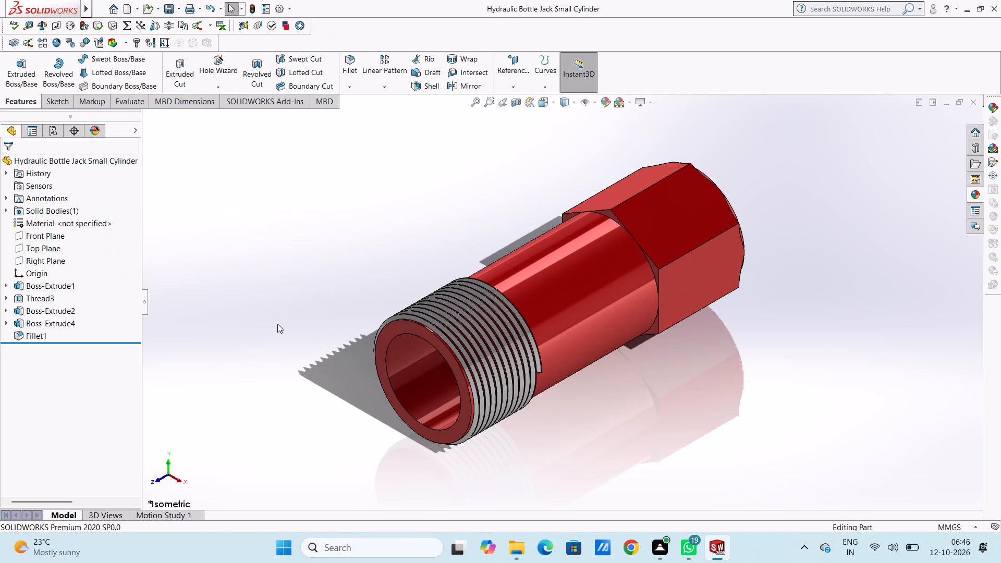